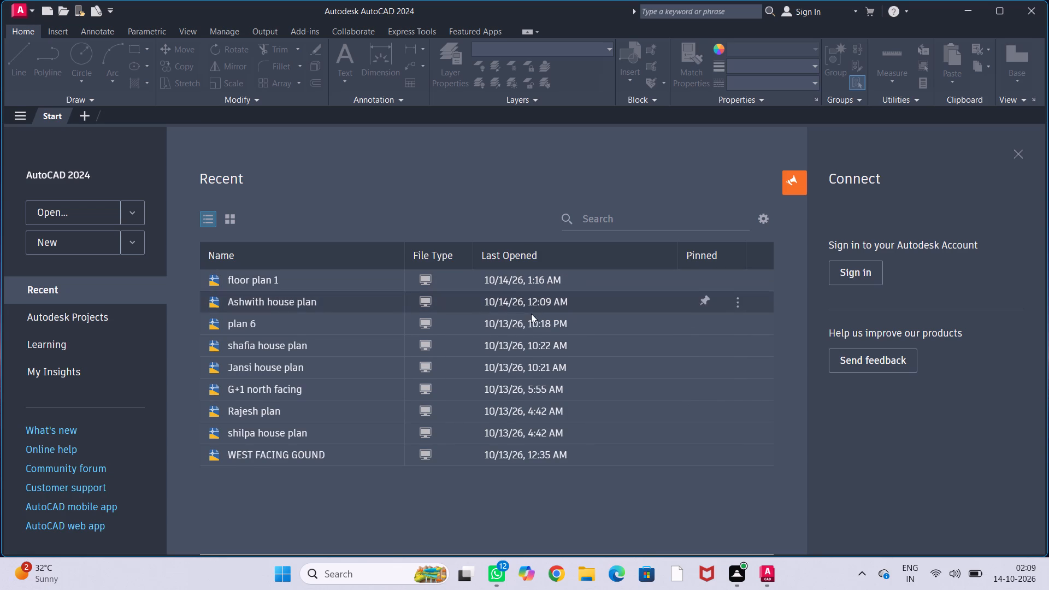
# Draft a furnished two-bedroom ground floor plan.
# Create a new blank drawing.
pyautogui.click(64, 244)
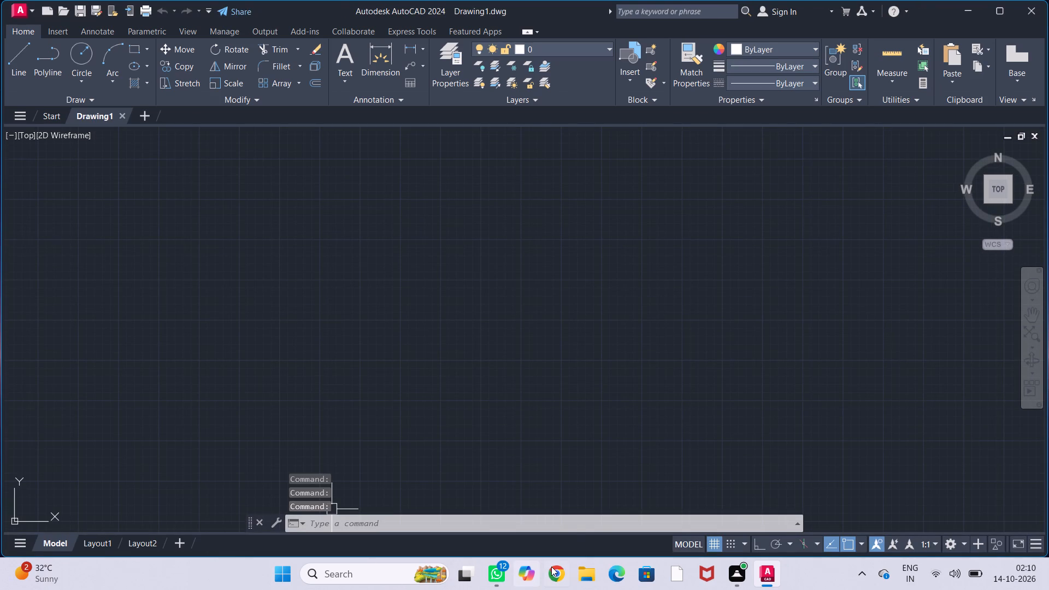
# Configure the drawing units to Engineering length with 0'-0.0" precision and Inches as the insertion scale.
pyautogui.click(553, 522)
pyautogui.write('un')
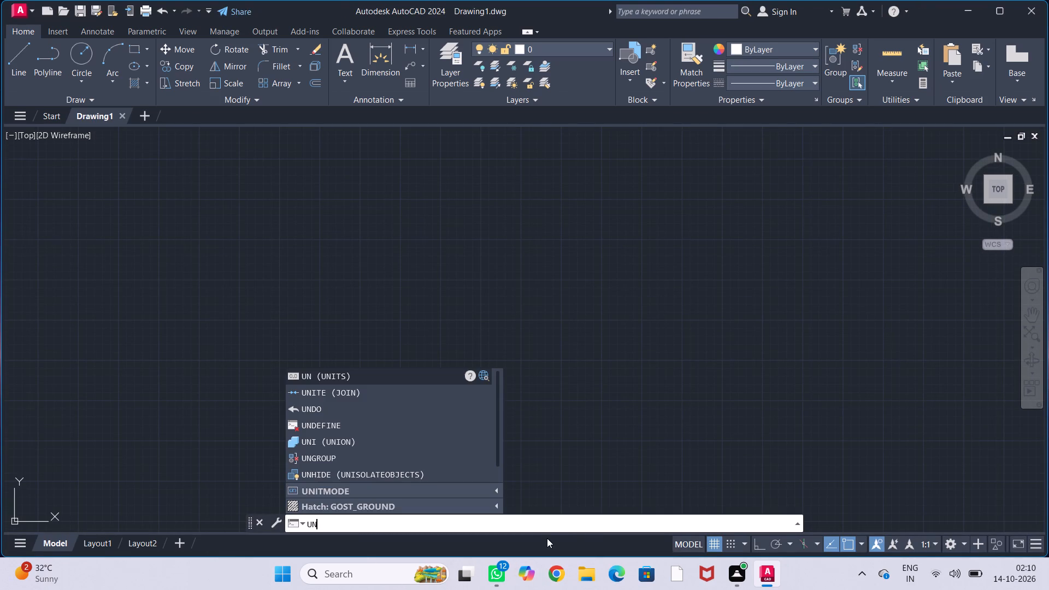
pyautogui.press('Return')
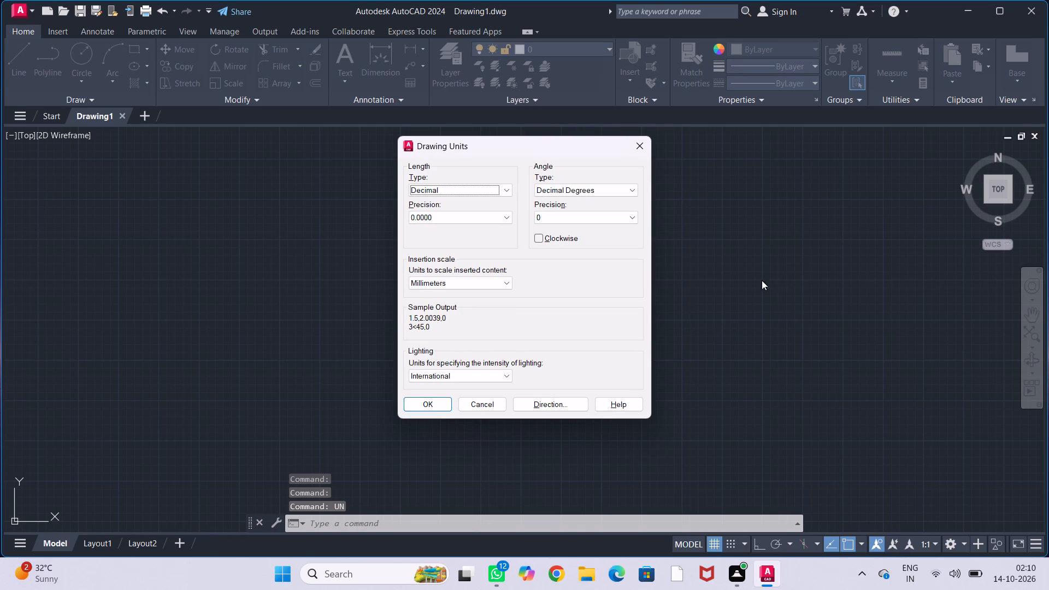
pyautogui.click(502, 192)
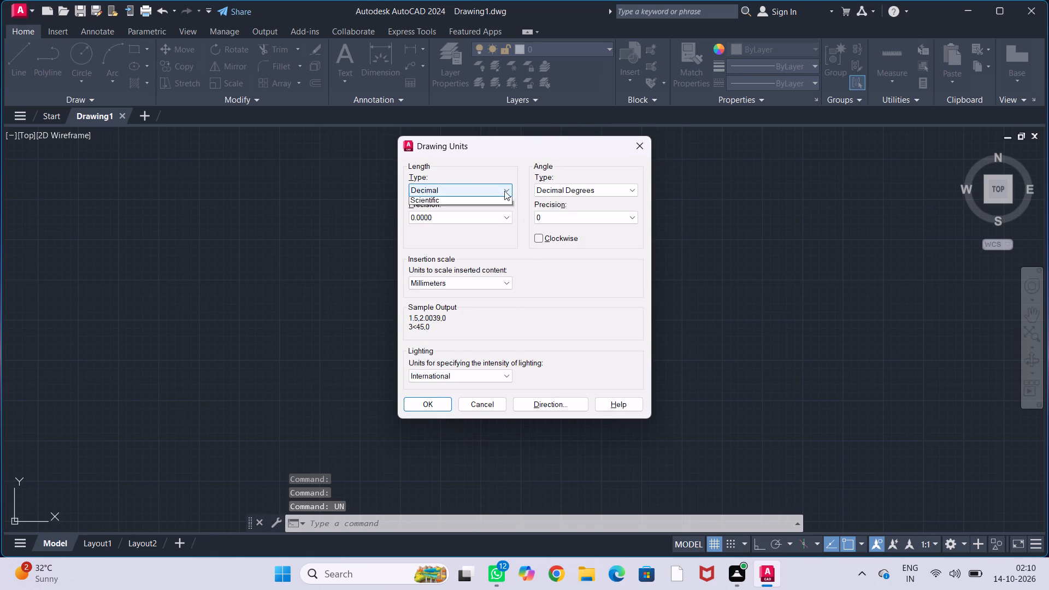
pyautogui.click(501, 221)
pyautogui.click(500, 212)
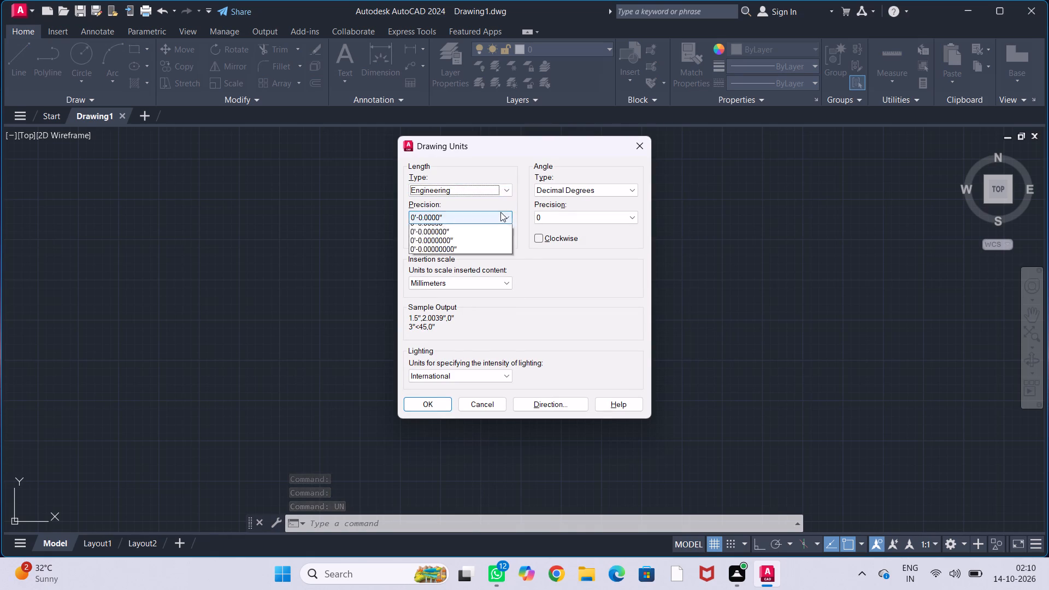
pyautogui.click(497, 238)
pyautogui.click(487, 286)
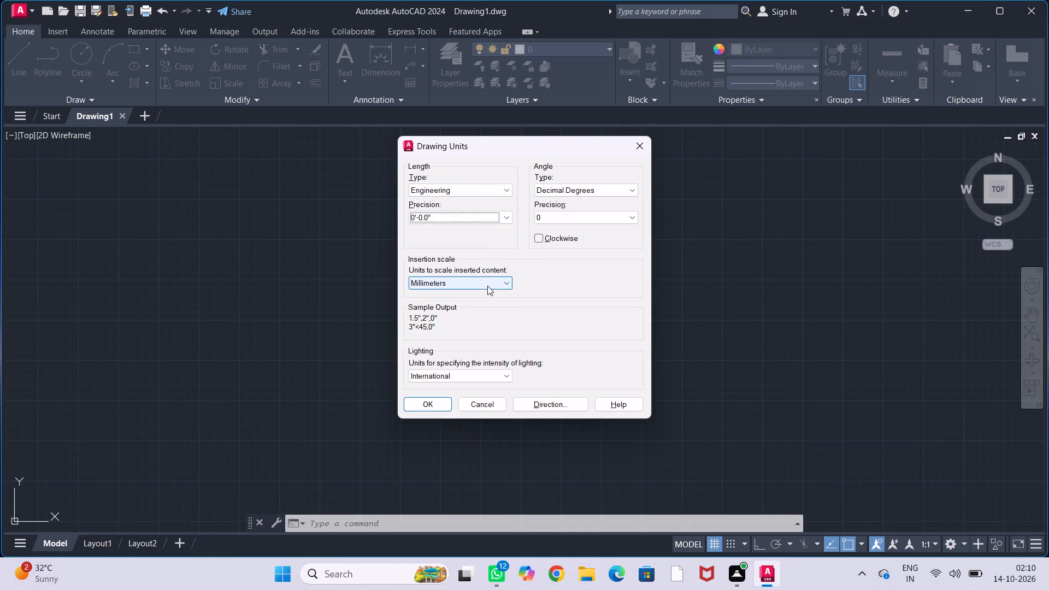
pyautogui.click(492, 304)
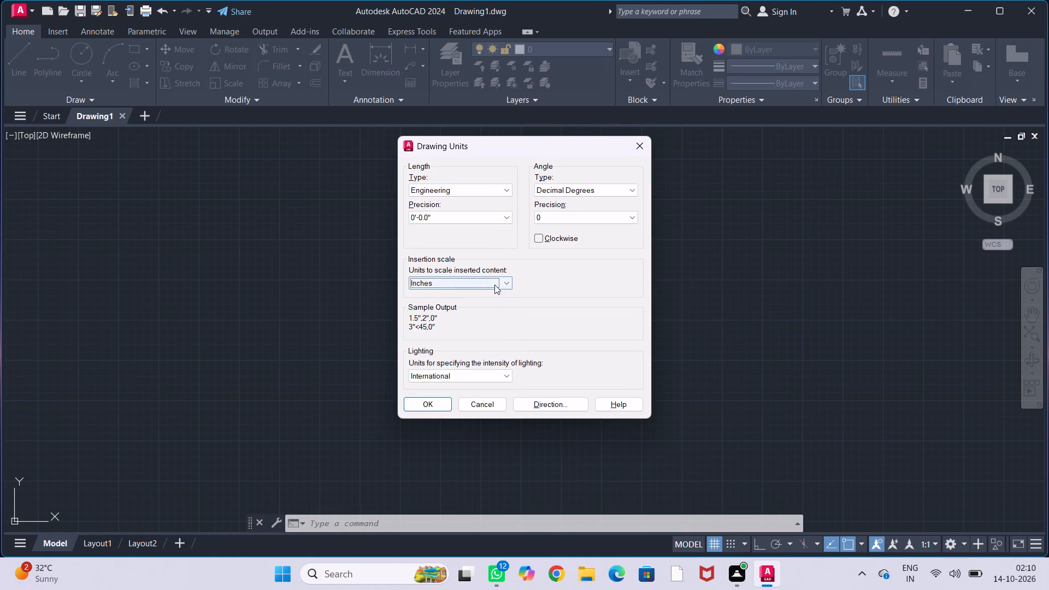
pyautogui.click(433, 403)
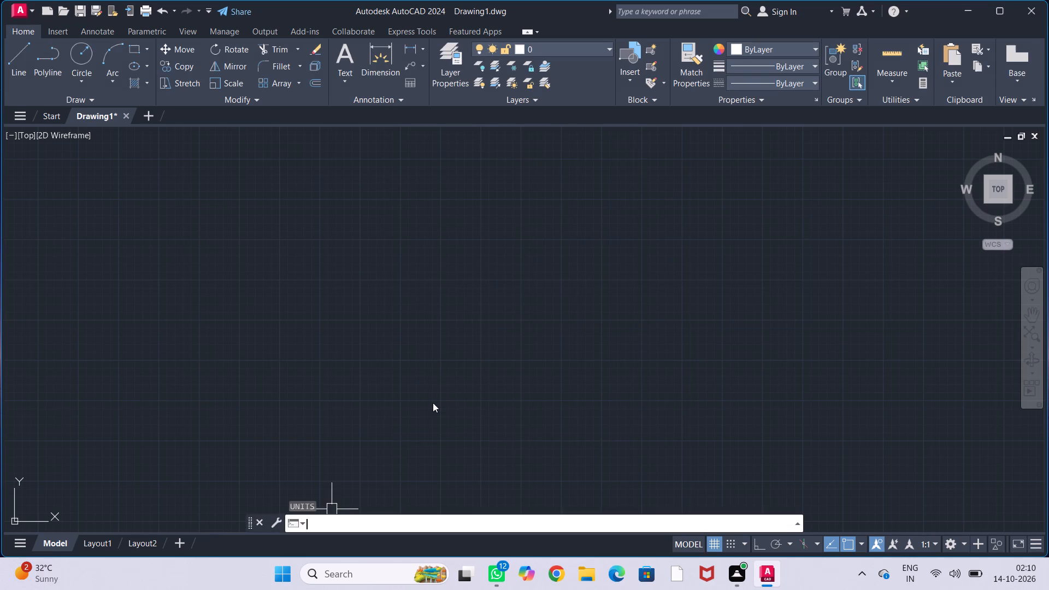
# Set the model space limits from lower-left corner 0,0 to upper-right corner 100,100.
pyautogui.click(366, 520)
pyautogui.press('l')
pyautogui.press('i')
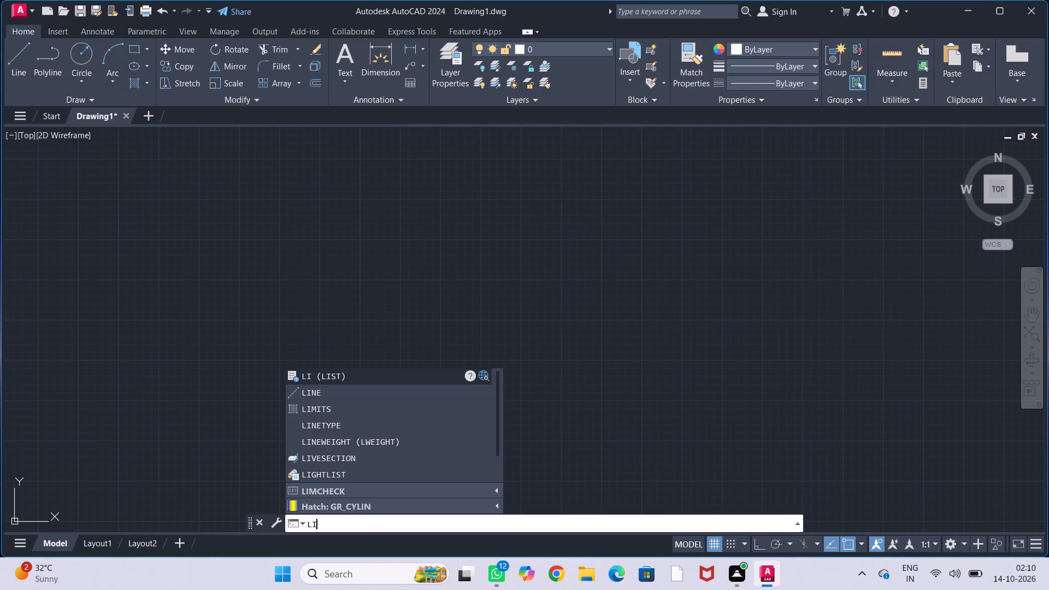
pyautogui.click(355, 408)
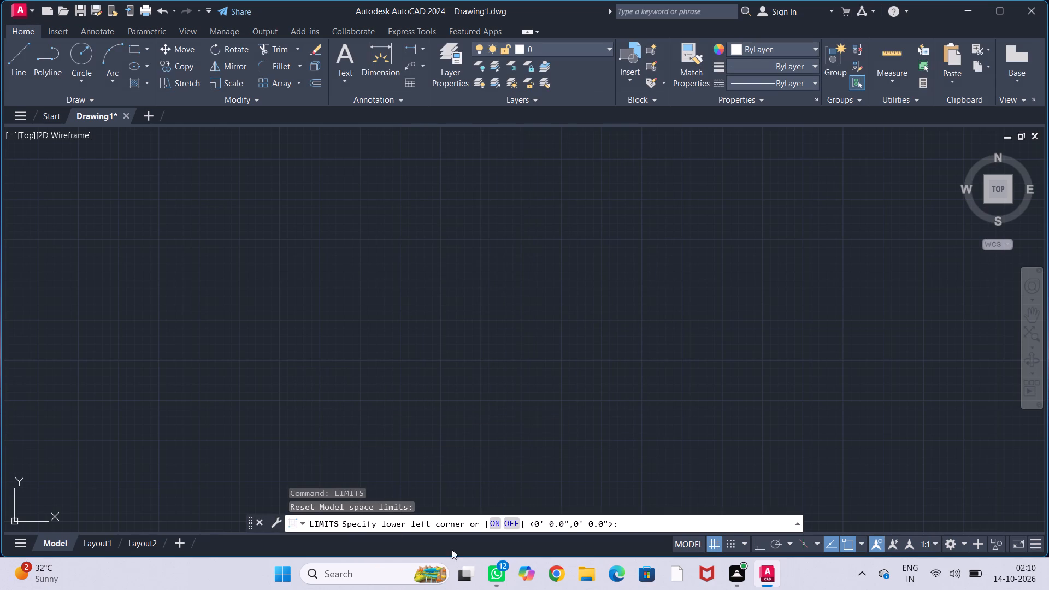
pyautogui.click(645, 525)
pyautogui.write('0,0')
pyautogui.press('Return')
pyautogui.write('100,100')
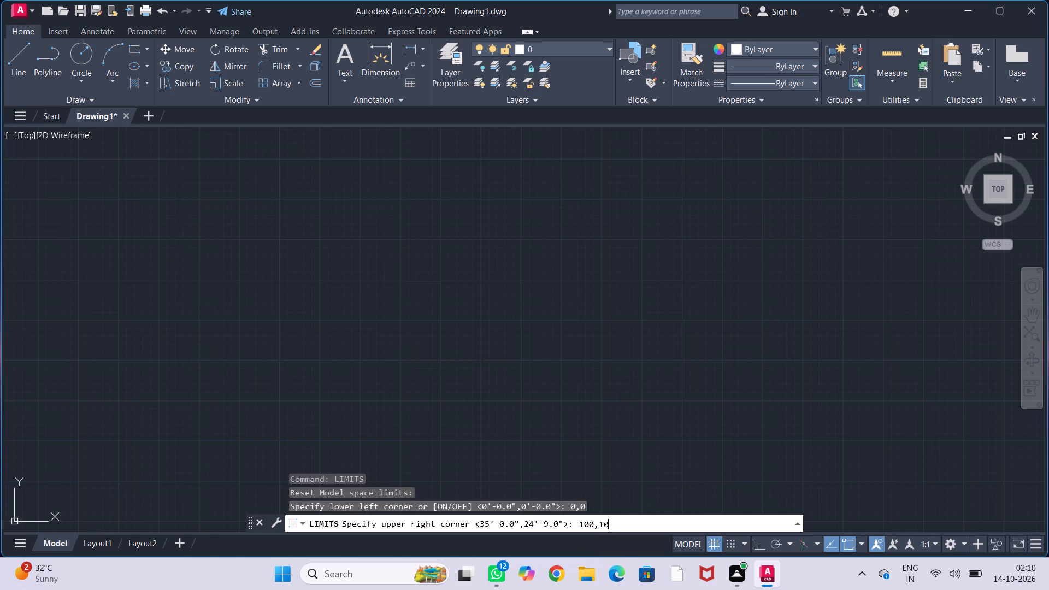
pyautogui.press('Return')
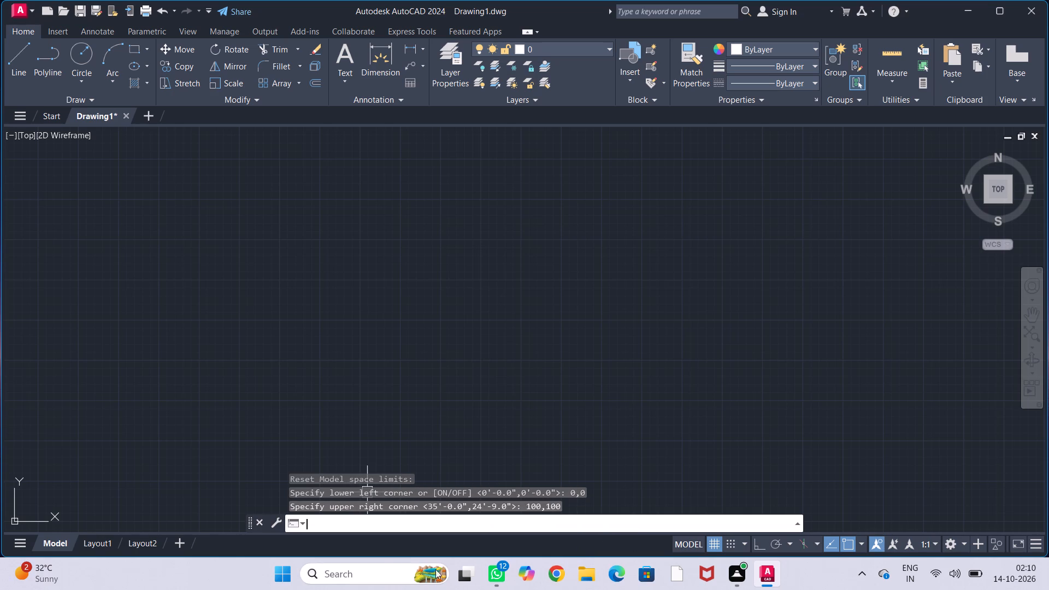
# Modify the ISO-25 dimension style's primary units to Engineering format with 0'-0.0" precision.
pyautogui.click(314, 525)
pyautogui.press('d')
pyautogui.write('im')
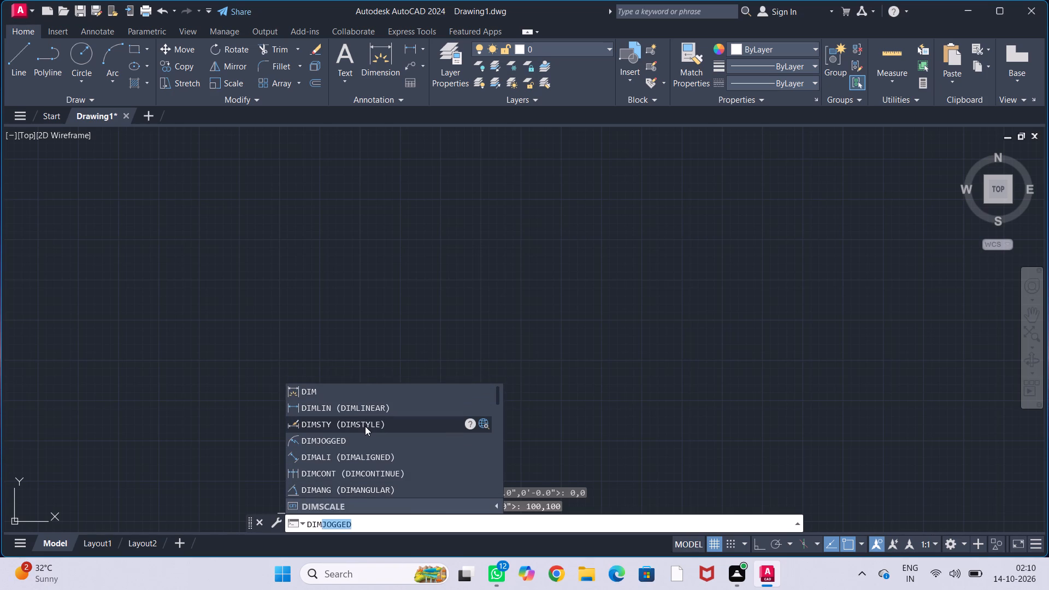
pyautogui.click(365, 426)
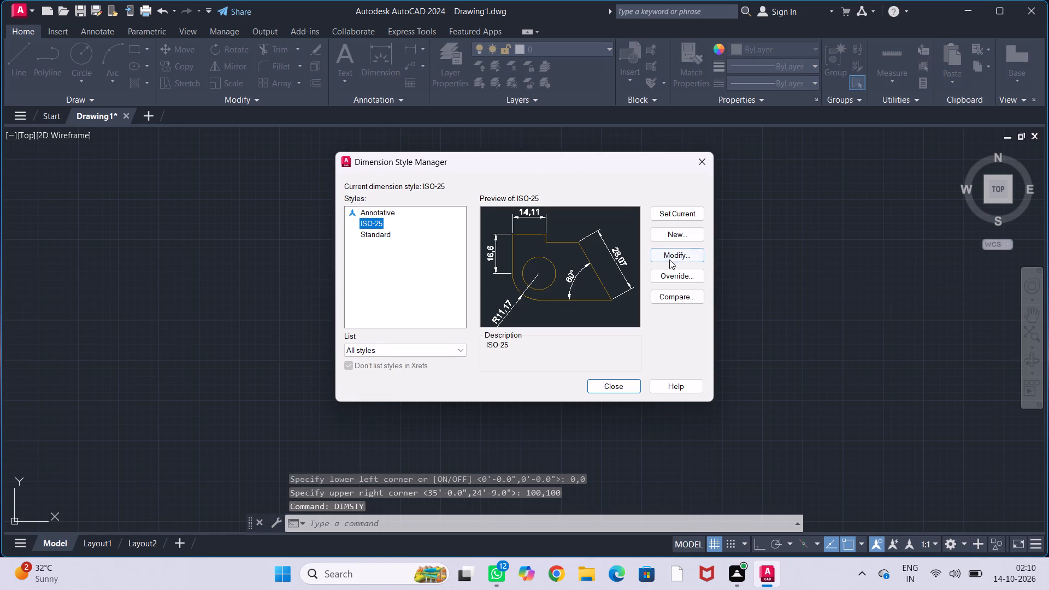
pyautogui.click(683, 258)
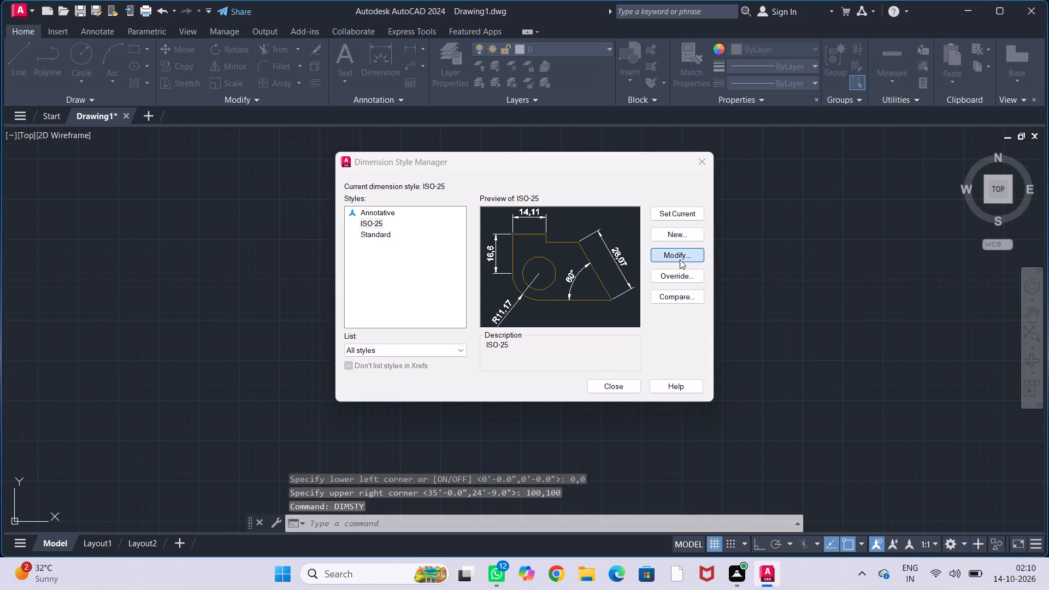
pyautogui.click(494, 135)
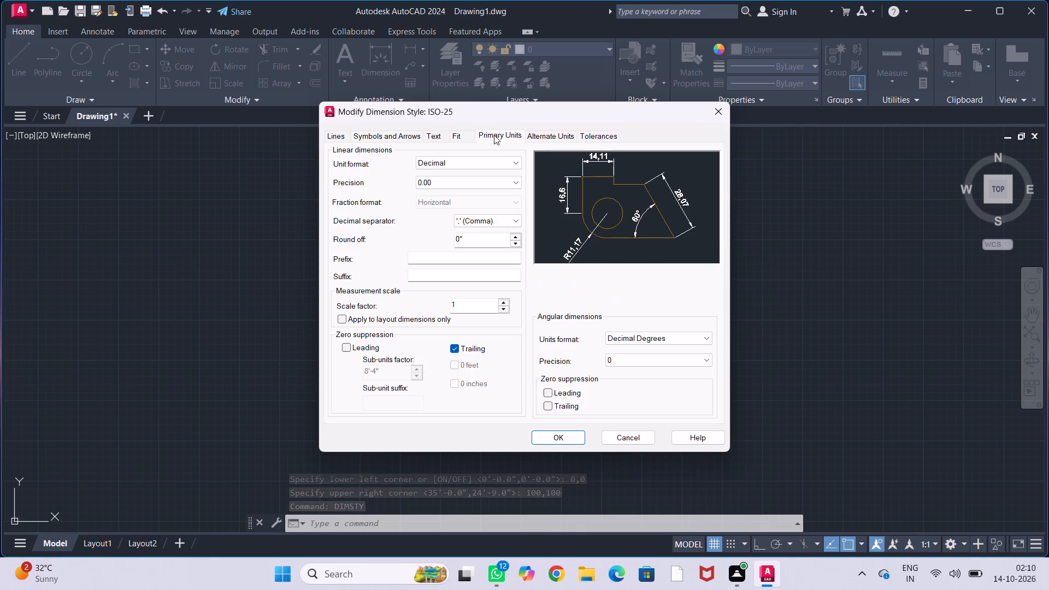
pyautogui.click(473, 163)
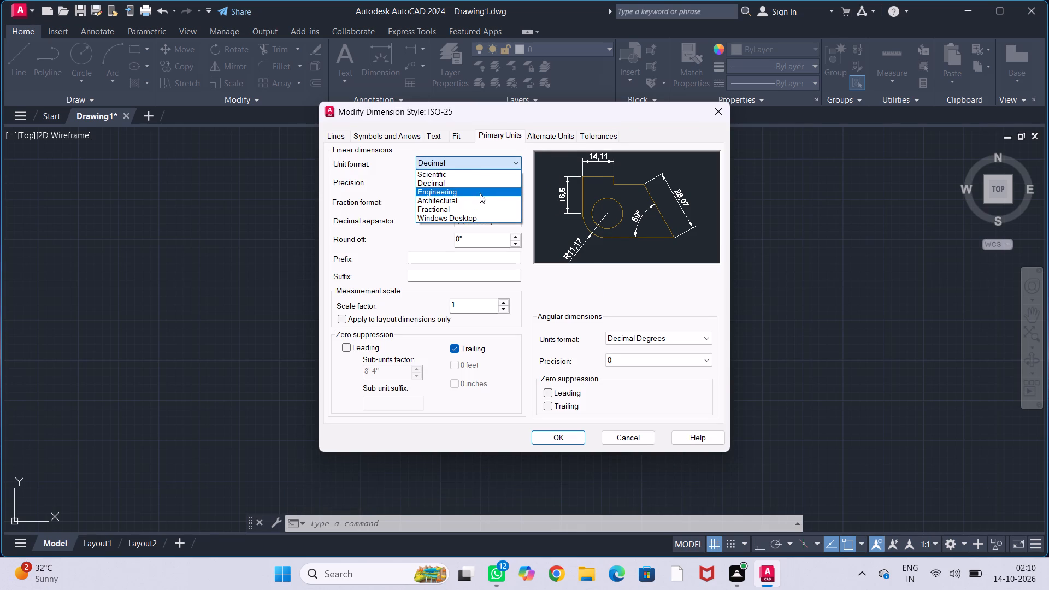
pyautogui.click(480, 191)
pyautogui.click(474, 181)
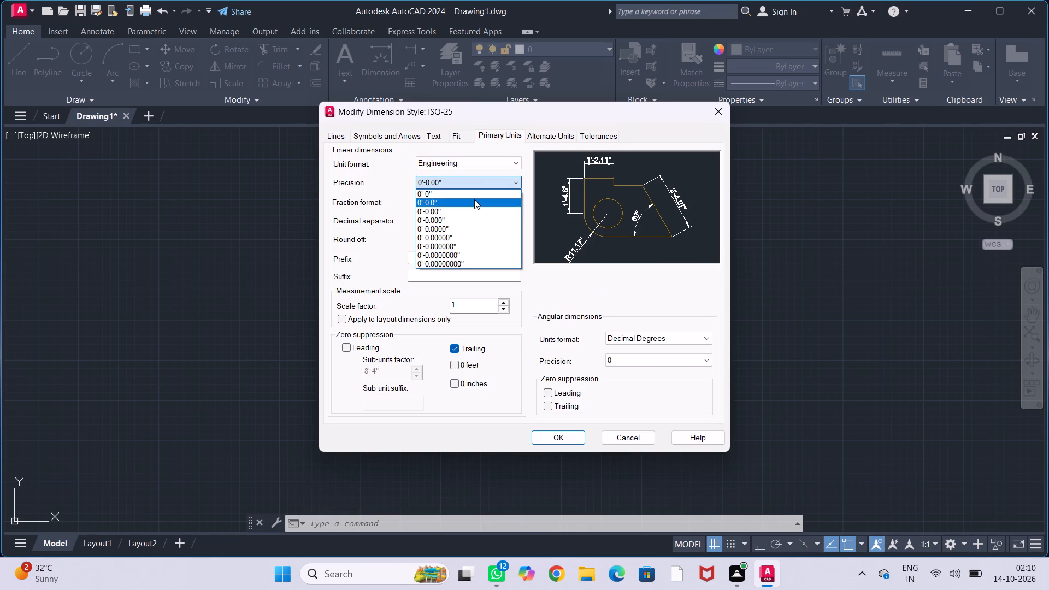
pyautogui.click(474, 199)
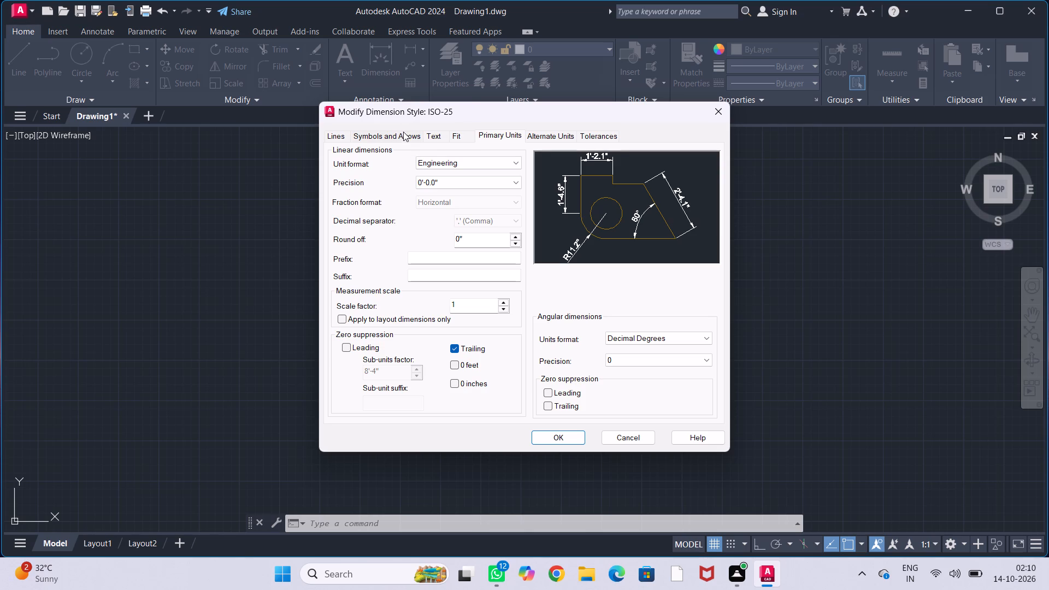
# Set the ISO-25 dimension text height to 1'.
pyautogui.click(441, 133)
pyautogui.moveTo(489, 232); pyautogui.dragTo(445, 232)
pyautogui.press('Delete')
pyautogui.press('1')
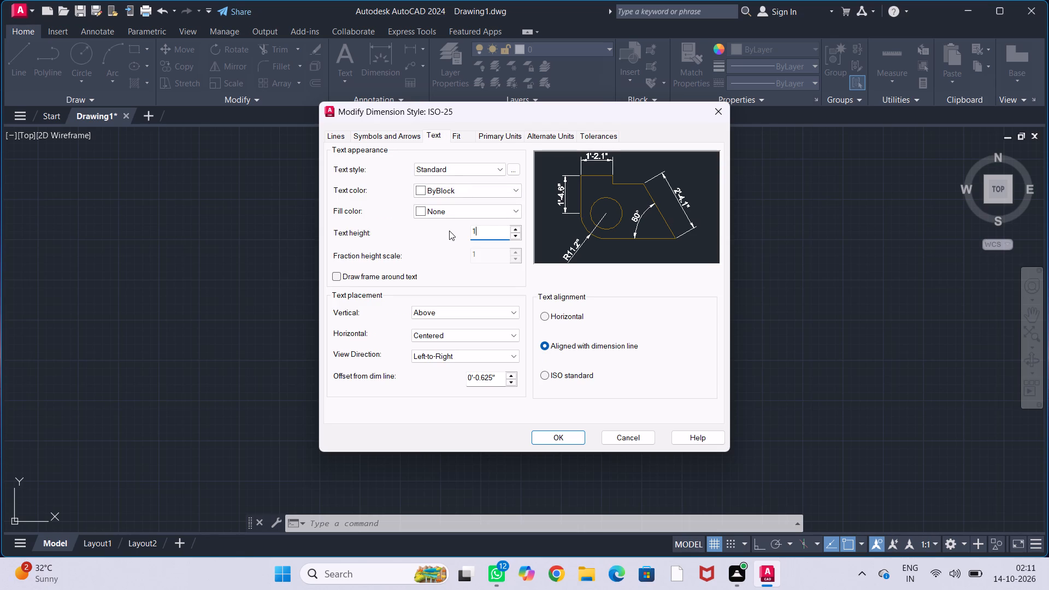
pyautogui.press("'")
pyautogui.press('Return')
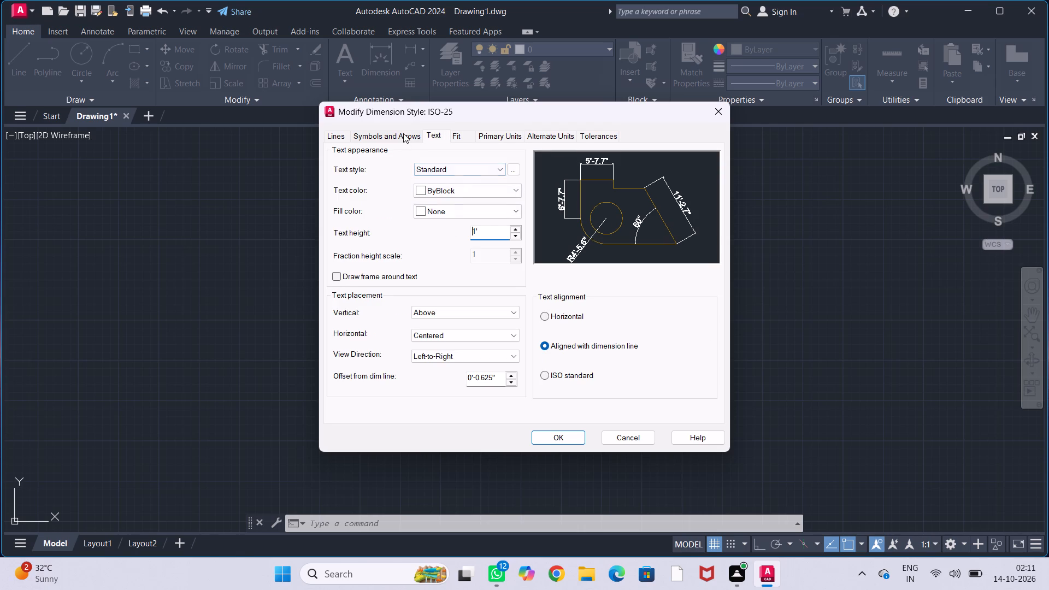
# Set the ISO-25 dimension arrow size to 6" and apply the style changes.
pyautogui.click(403, 133)
pyautogui.moveTo(358, 272); pyautogui.dragTo(326, 270)
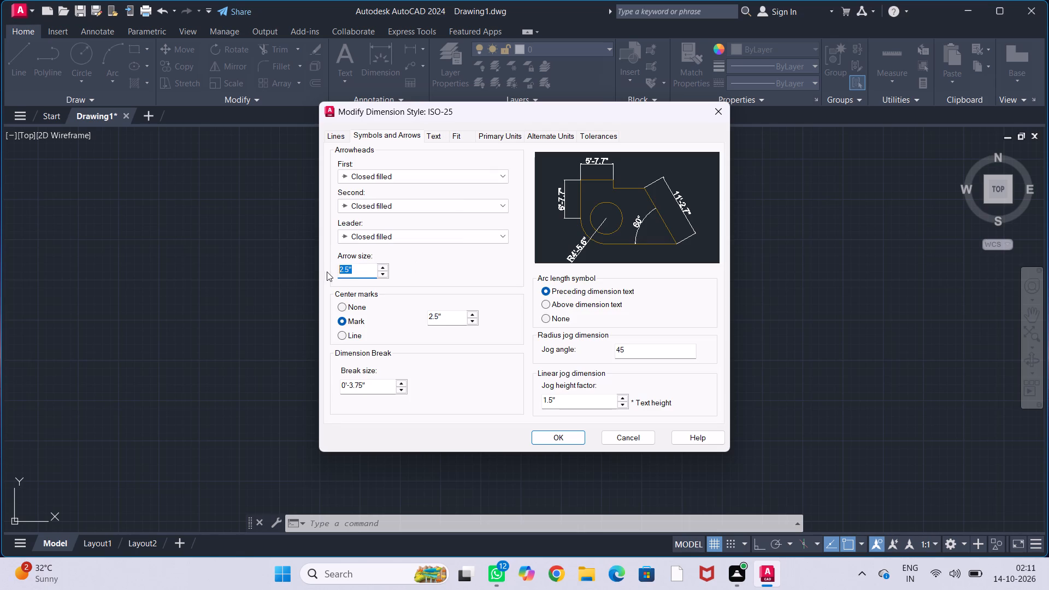
pyautogui.press('BackSpace')
pyautogui.press('6')
pyautogui.hotkey('shift', '"')
pyautogui.press('Return')
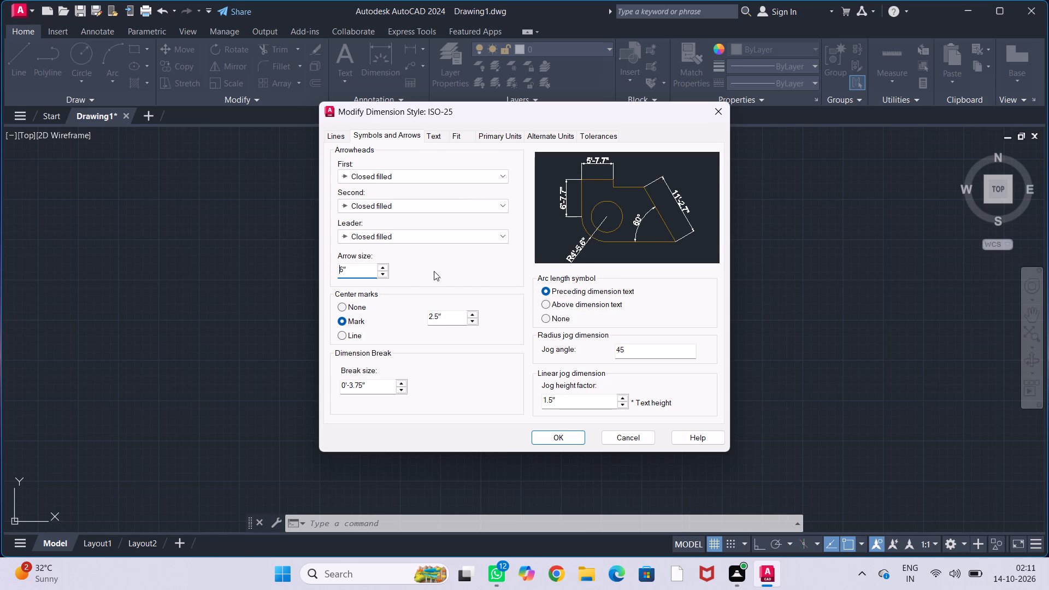
pyautogui.click(564, 440)
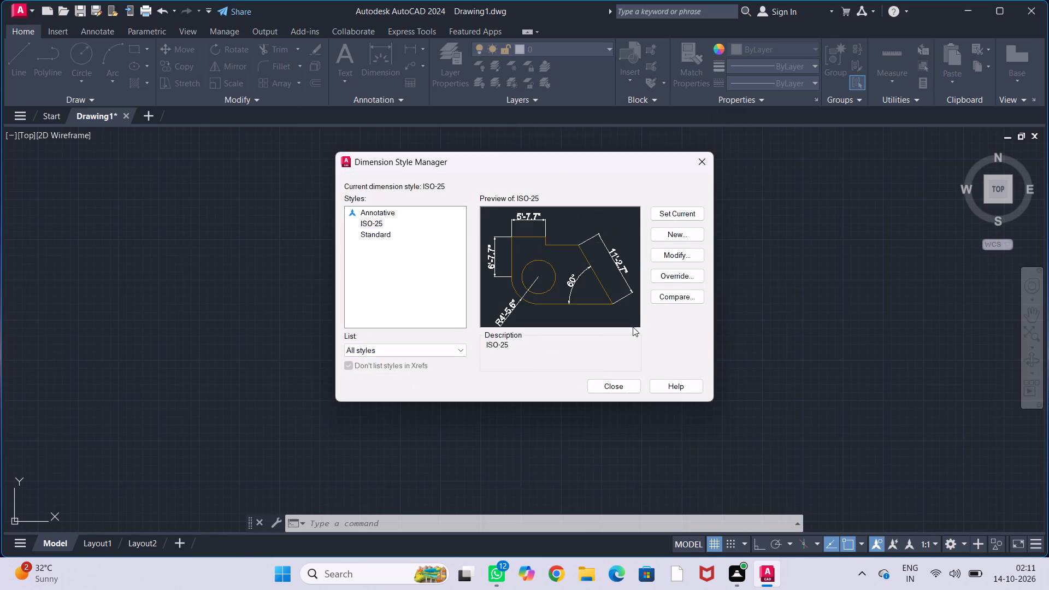
# Make ISO-25 the current dimension style and close the Dimension Style Manager.
pyautogui.doubleClick(682, 214)
pyautogui.click(614, 382)
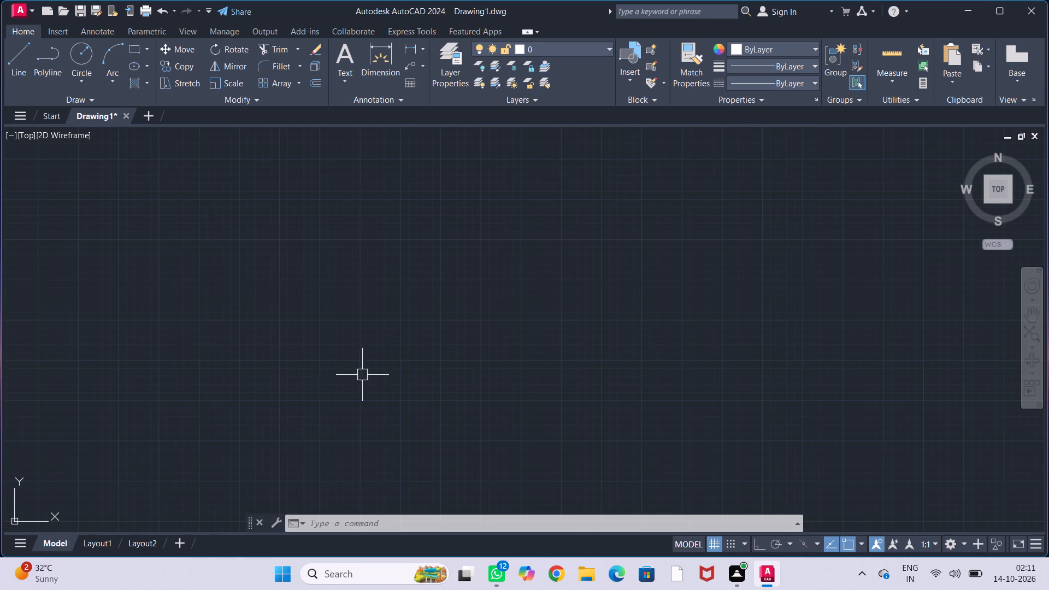
# With Ortho on, draw a closed rectangular outline with lines, 30' wide and 40' high.
pyautogui.press('l')
pyautogui.press('Return')
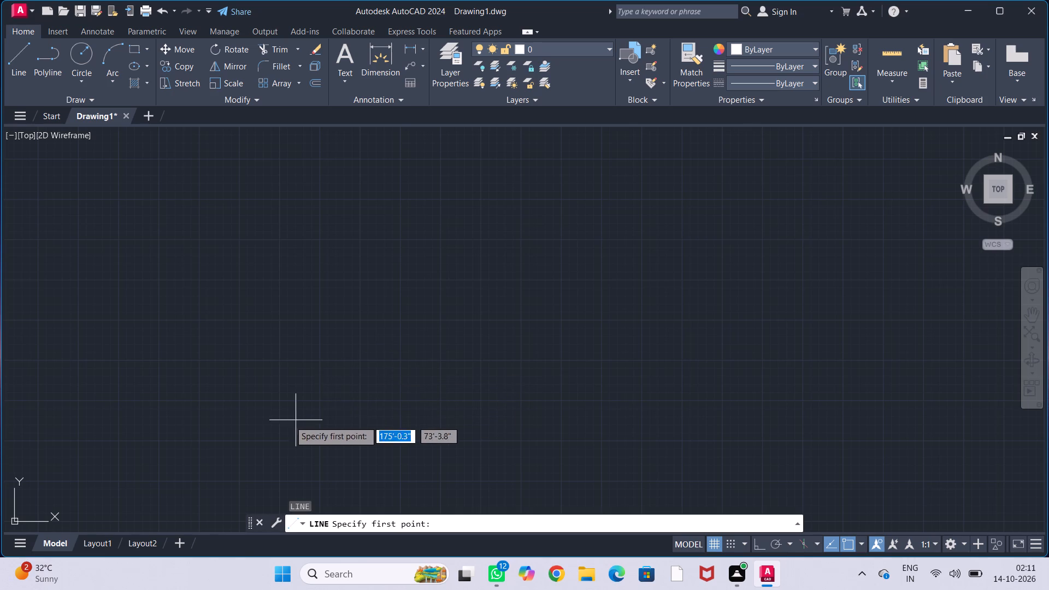
pyautogui.click(337, 405)
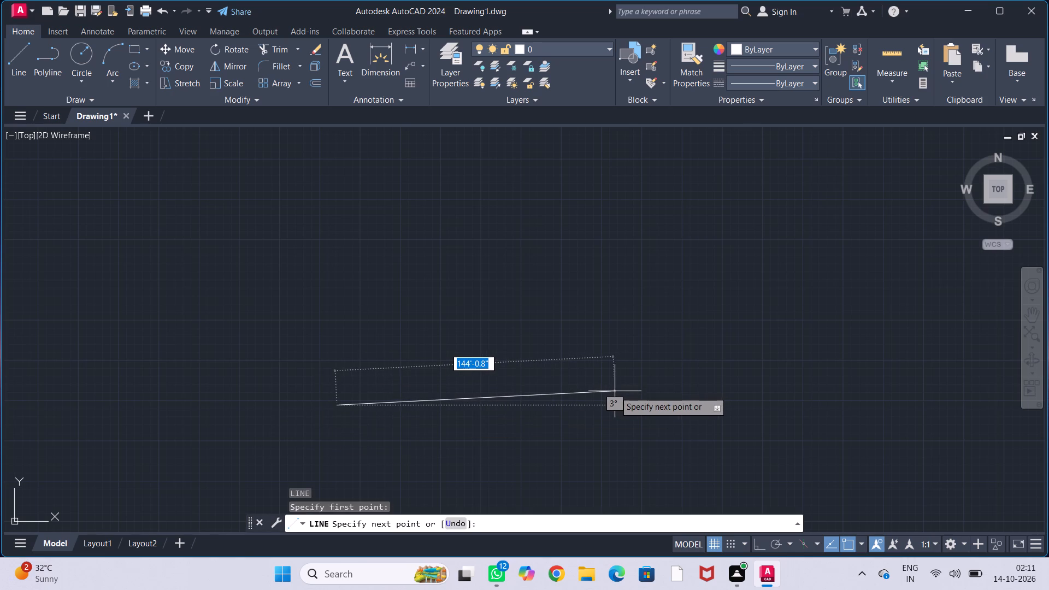
pyautogui.press('F8')
pyautogui.write("30'")
pyautogui.press('Return')
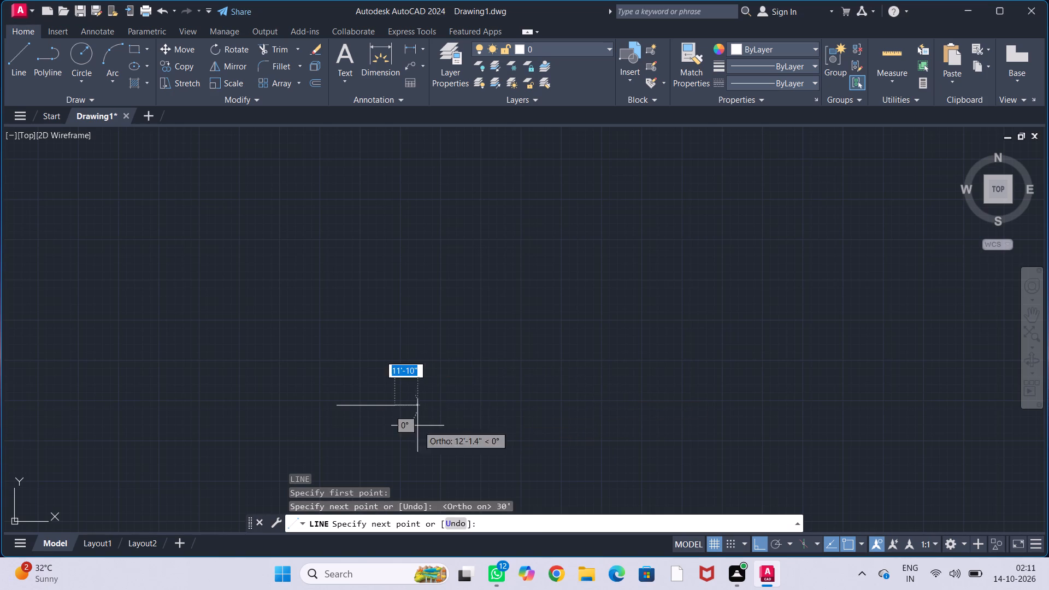
pyautogui.scroll(2, 368, 395)
pyautogui.moveTo(361, 399); pyautogui.dragTo(527, 375, button='middle')
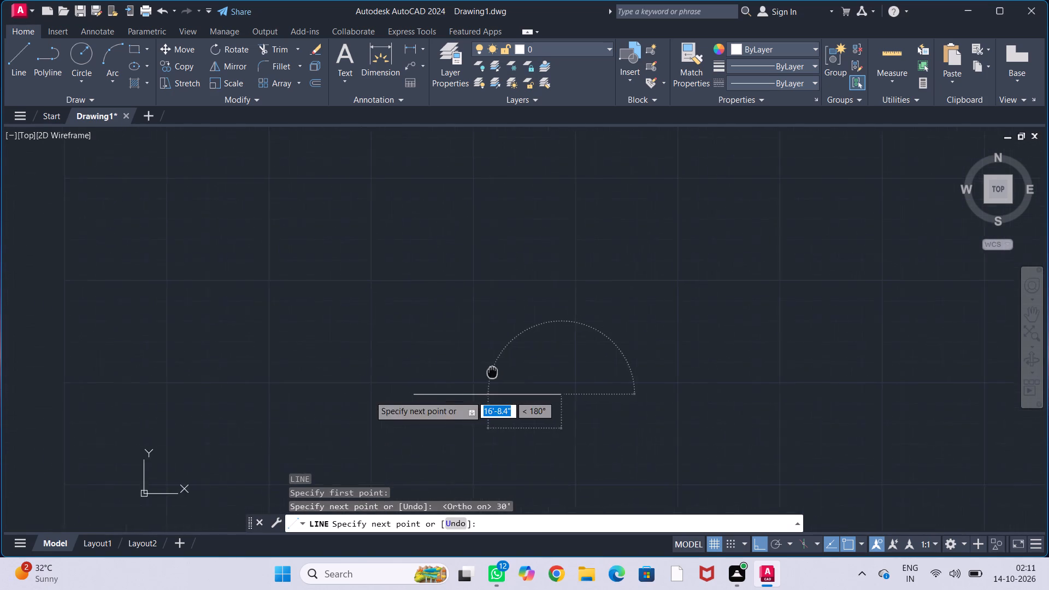
pyautogui.moveTo(527, 375); pyautogui.dragTo(541, 376, button='middle')
pyautogui.scroll(1, 538, 379)
pyautogui.moveTo(537, 379); pyautogui.dragTo(482, 375, button='middle')
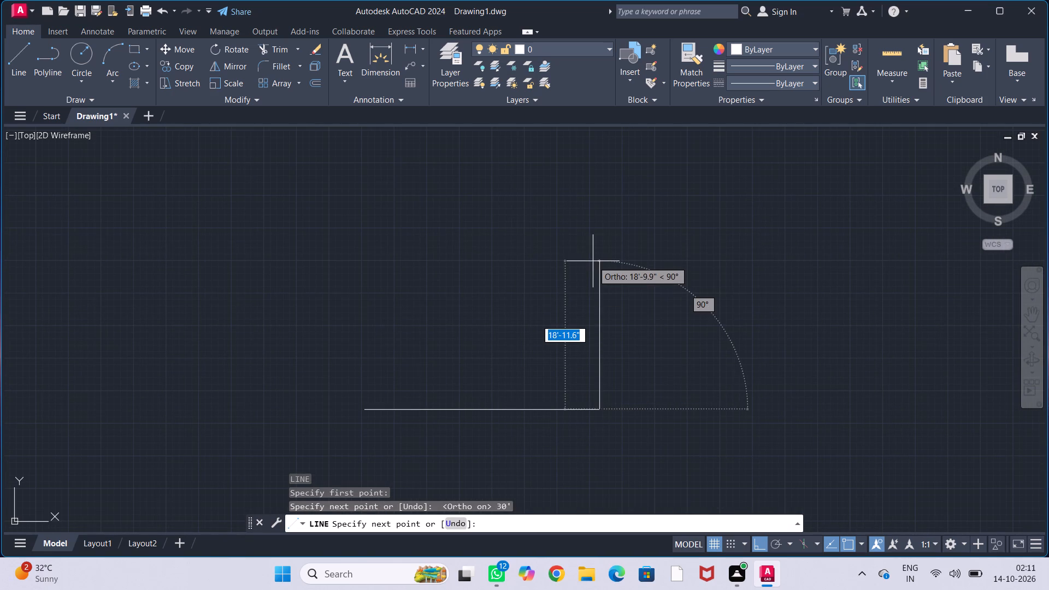
pyautogui.write("40'")
pyautogui.press('Return')
pyautogui.scroll(-1, 587, 290)
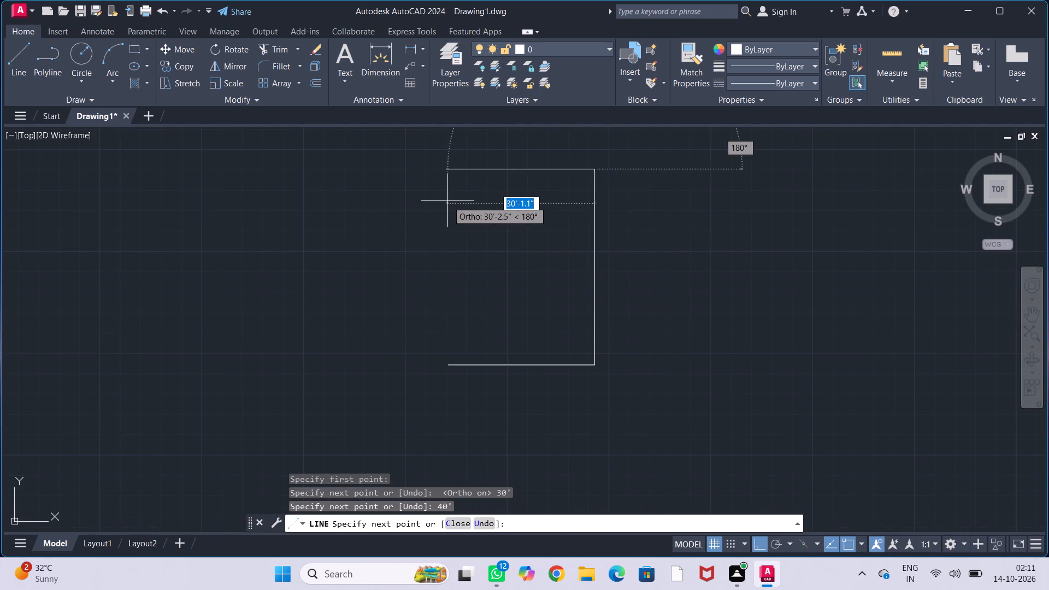
pyautogui.write("30'")
pyautogui.press('Return')
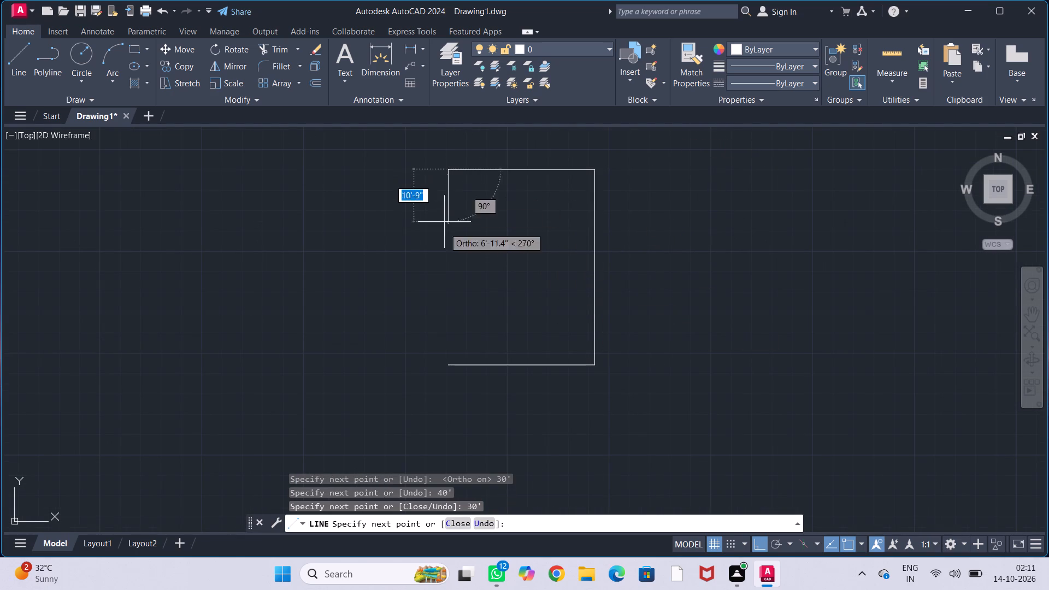
pyautogui.click(447, 364)
pyautogui.press('Escape')
pyautogui.press('Escape')
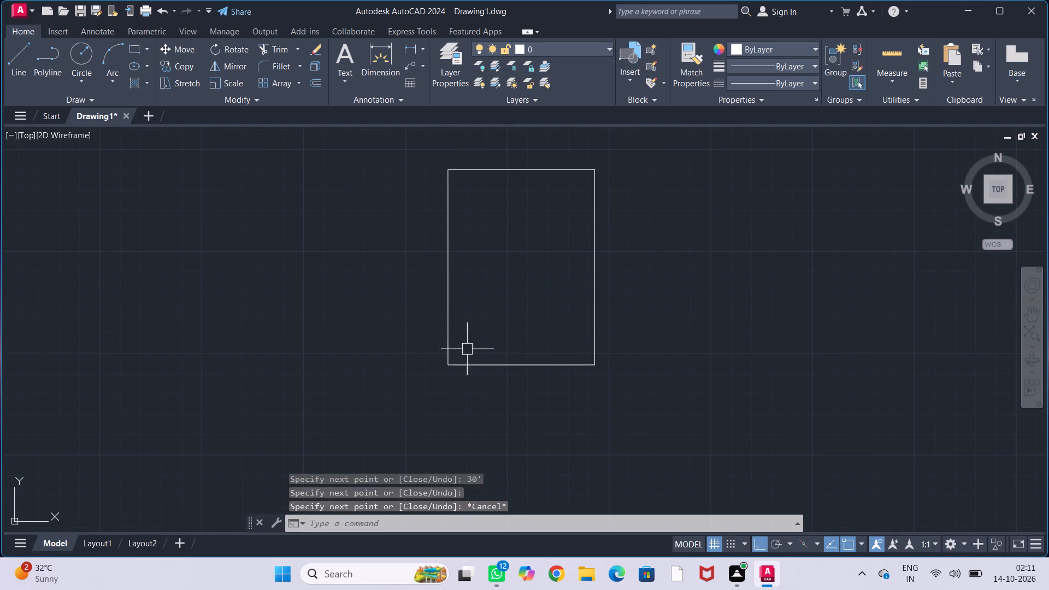
pyautogui.press('Escape')
pyautogui.press('Escape')
pyautogui.press('Escape')
# Offset all four sides of the rectangular outline 9" inward to form the outer walls.
pyautogui.moveTo(506, 310); pyautogui.dragTo(457, 368, button='middle')
pyautogui.scroll(1, 463, 353)
pyautogui.moveTo(469, 348); pyautogui.dragTo(479, 347, button='middle')
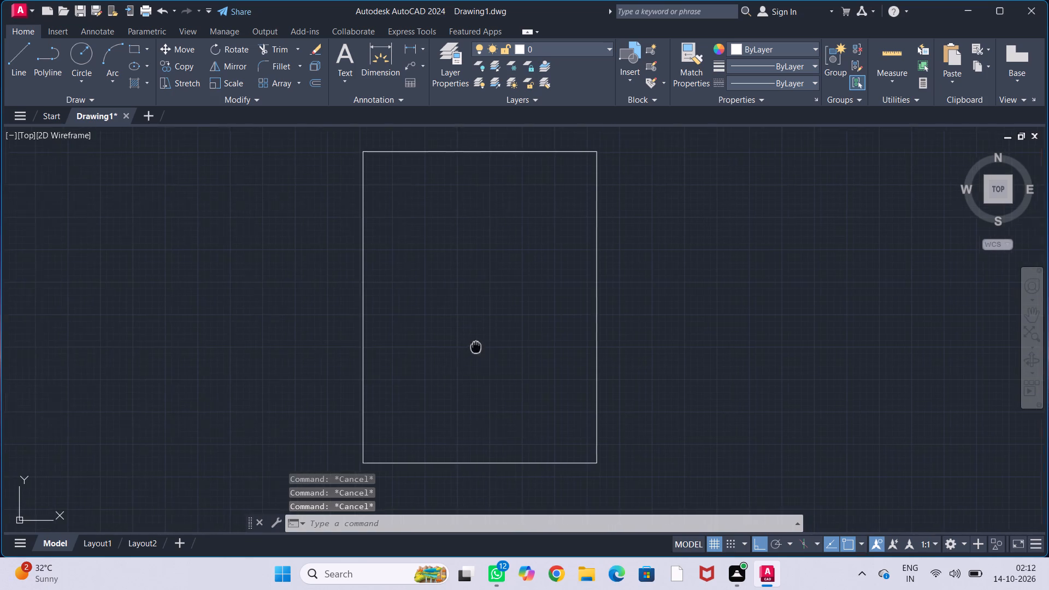
pyautogui.moveTo(479, 347); pyautogui.dragTo(520, 355, button='middle')
pyautogui.moveTo(527, 321); pyautogui.dragTo(522, 332, button='middle')
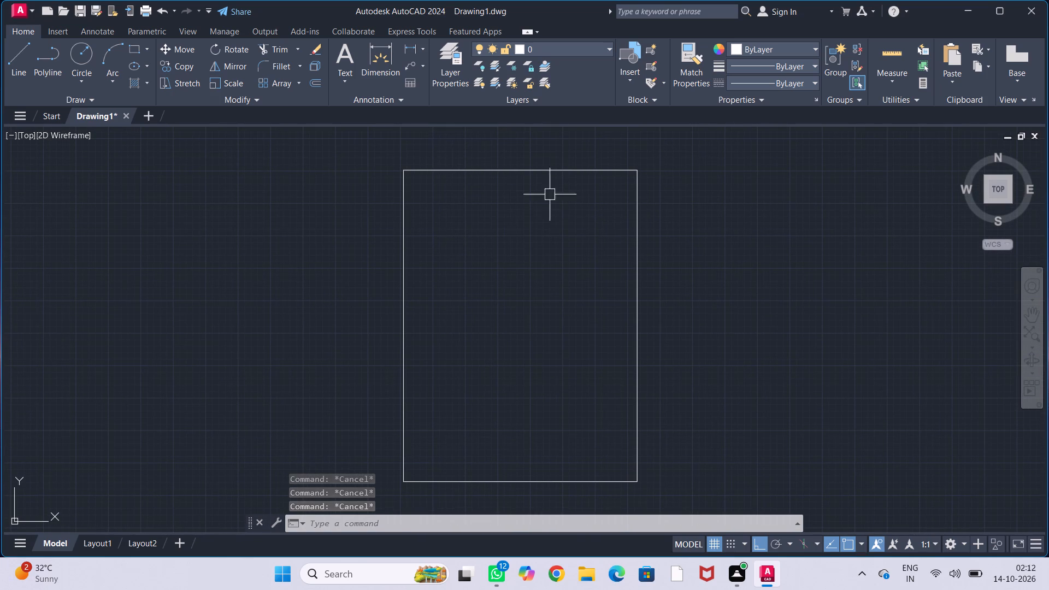
pyautogui.moveTo(562, 200); pyautogui.dragTo(559, 218, button='middle')
pyautogui.scroll(2, 555, 195)
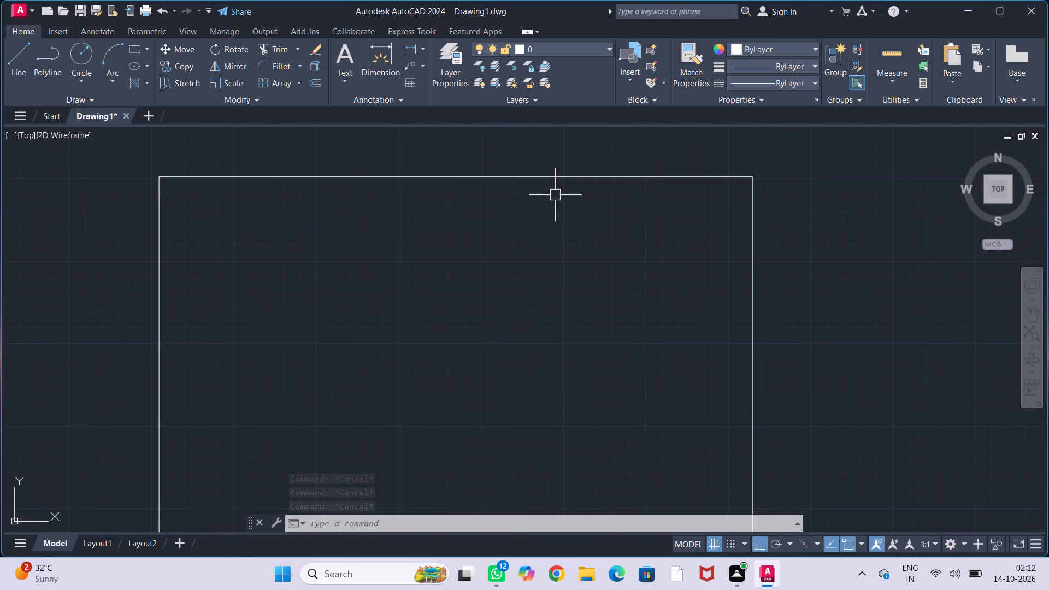
pyautogui.moveTo(555, 195); pyautogui.dragTo(651, 227, button='middle')
pyautogui.write('off')
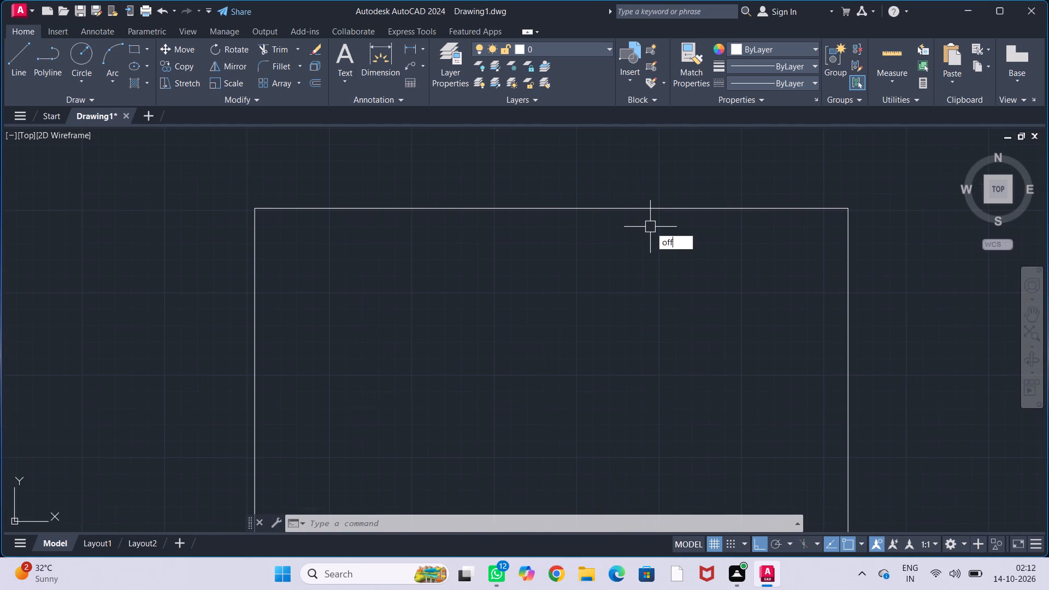
pyautogui.press('Return')
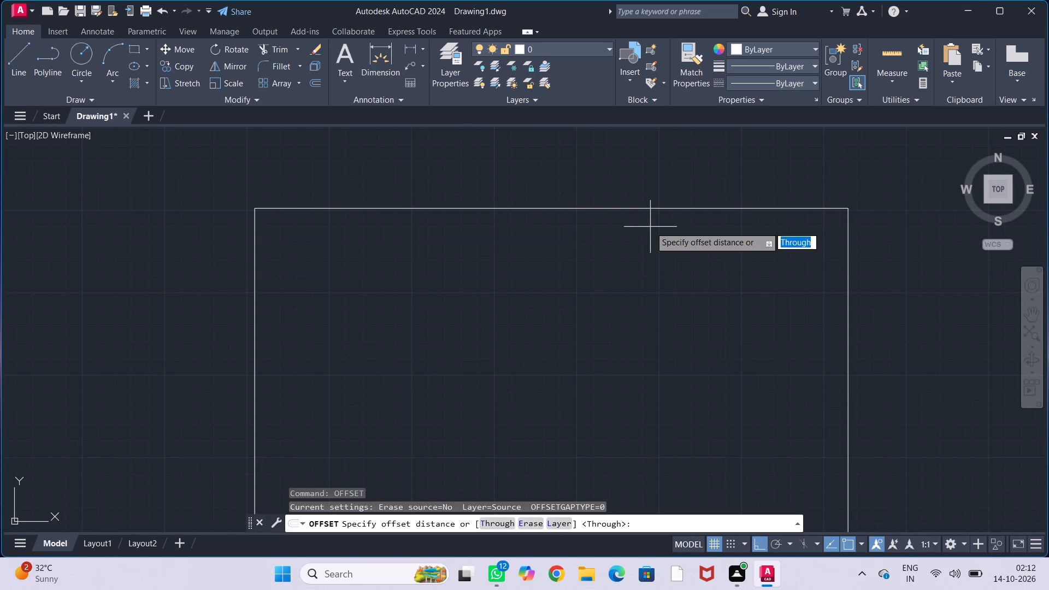
pyautogui.write('9"')
pyautogui.press('Return')
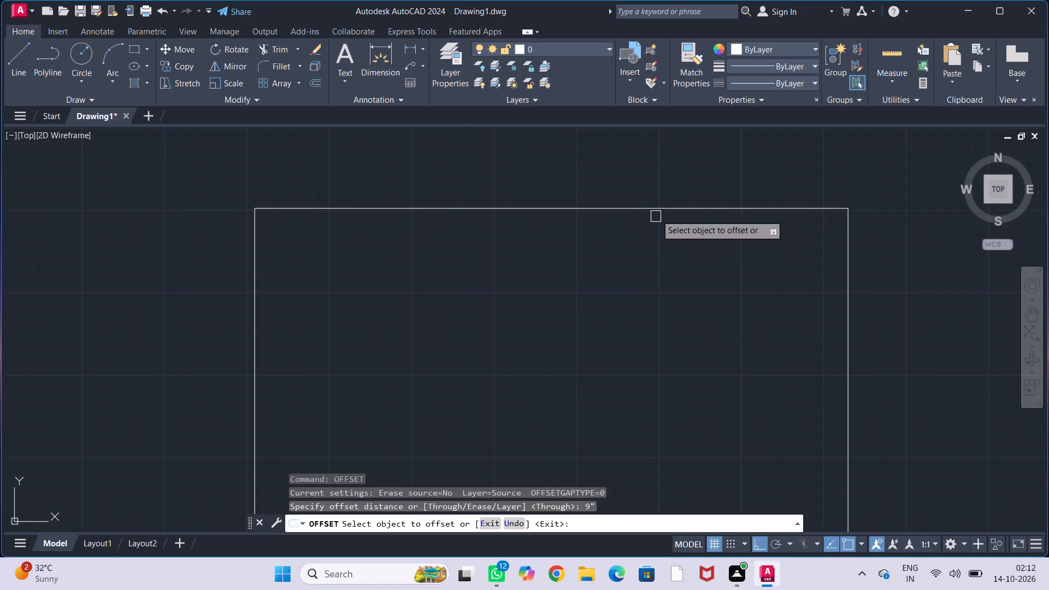
pyautogui.moveTo(658, 207); pyautogui.dragTo(657, 214)
pyautogui.click(651, 284)
pyautogui.scroll(-2, 649, 286)
pyautogui.moveTo(638, 305); pyautogui.dragTo(577, 191, button='middle')
pyautogui.click(433, 246)
pyautogui.click(481, 257)
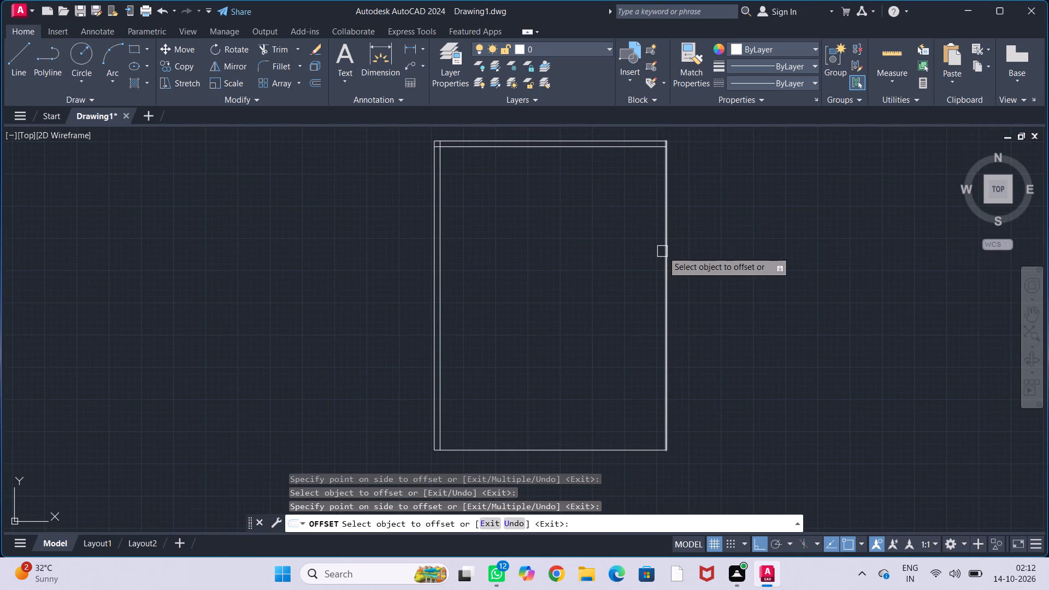
pyautogui.click(666, 252)
pyautogui.click(571, 269)
pyautogui.click(581, 452)
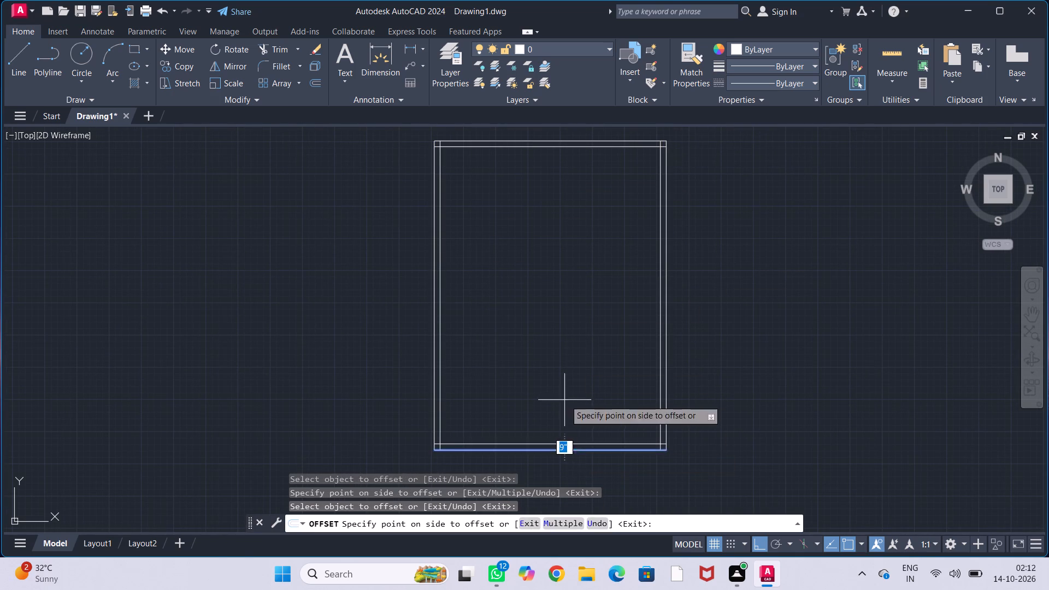
pyautogui.click(565, 398)
pyautogui.press('Escape')
pyautogui.press('Escape')
pyautogui.press('Escape')
pyautogui.press('Escape')
pyautogui.press('Escape')
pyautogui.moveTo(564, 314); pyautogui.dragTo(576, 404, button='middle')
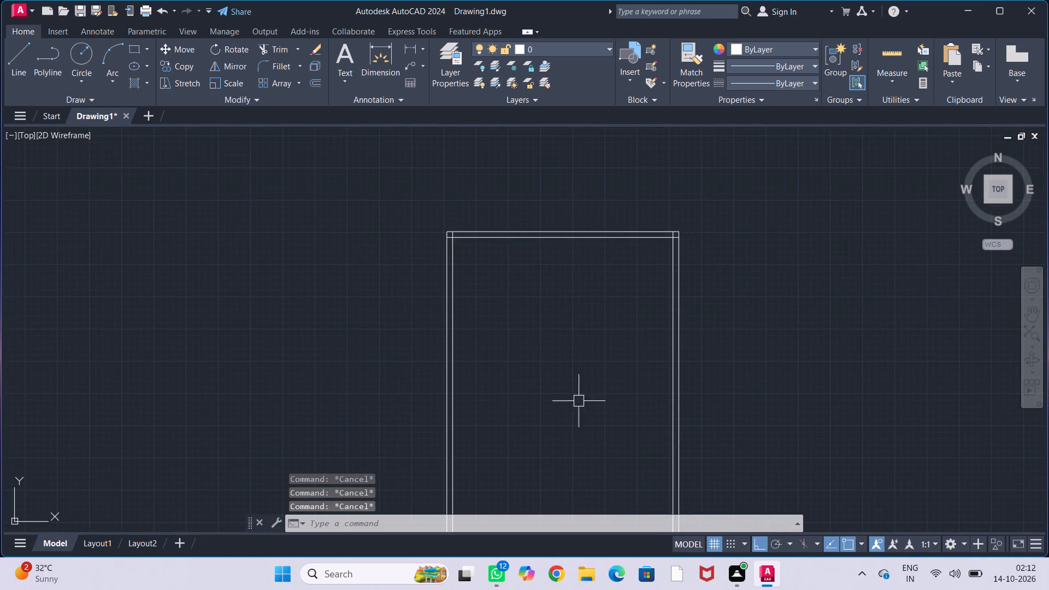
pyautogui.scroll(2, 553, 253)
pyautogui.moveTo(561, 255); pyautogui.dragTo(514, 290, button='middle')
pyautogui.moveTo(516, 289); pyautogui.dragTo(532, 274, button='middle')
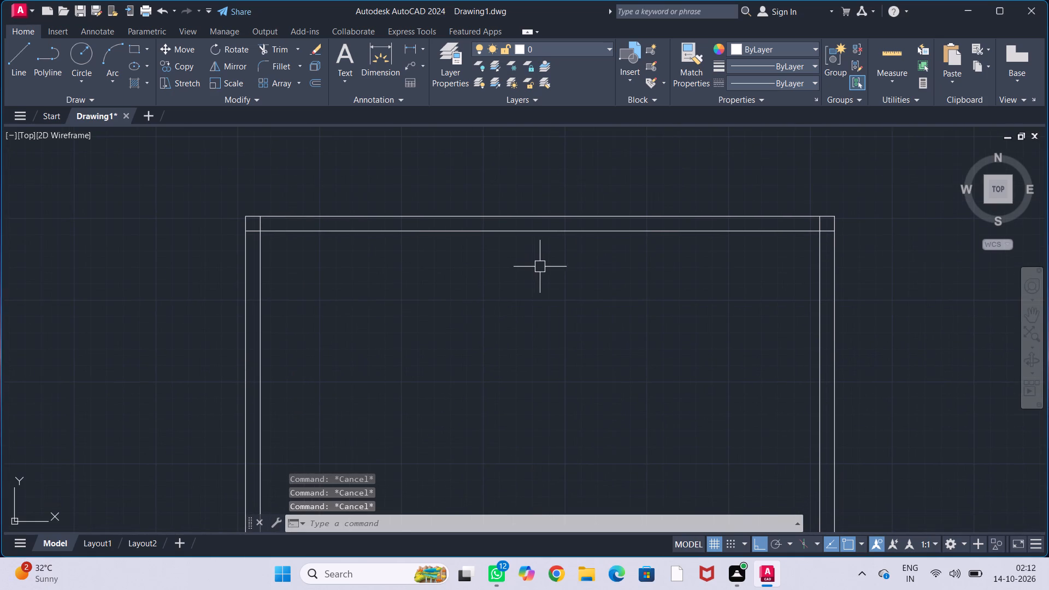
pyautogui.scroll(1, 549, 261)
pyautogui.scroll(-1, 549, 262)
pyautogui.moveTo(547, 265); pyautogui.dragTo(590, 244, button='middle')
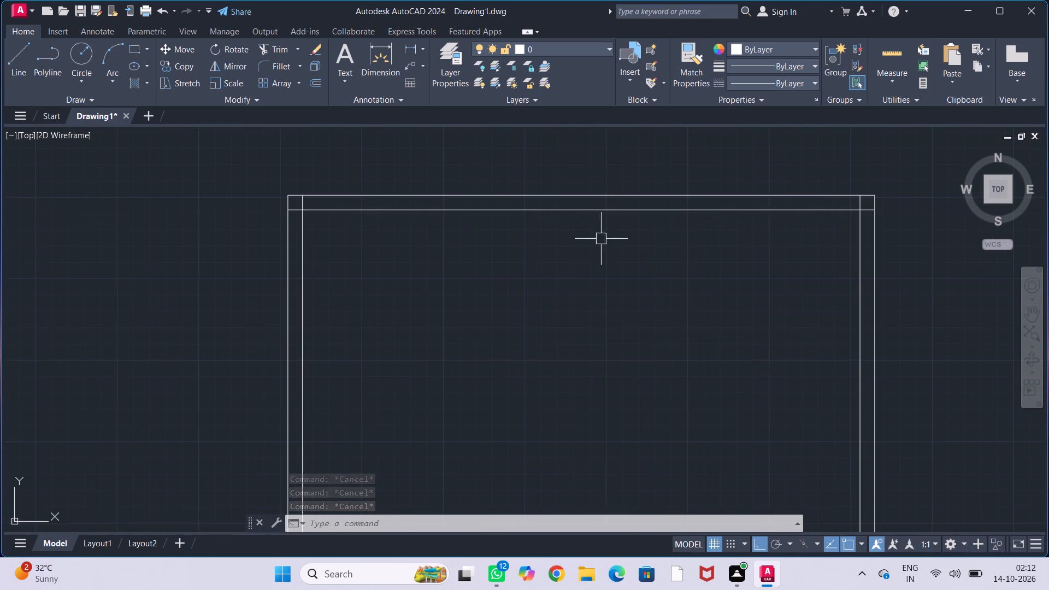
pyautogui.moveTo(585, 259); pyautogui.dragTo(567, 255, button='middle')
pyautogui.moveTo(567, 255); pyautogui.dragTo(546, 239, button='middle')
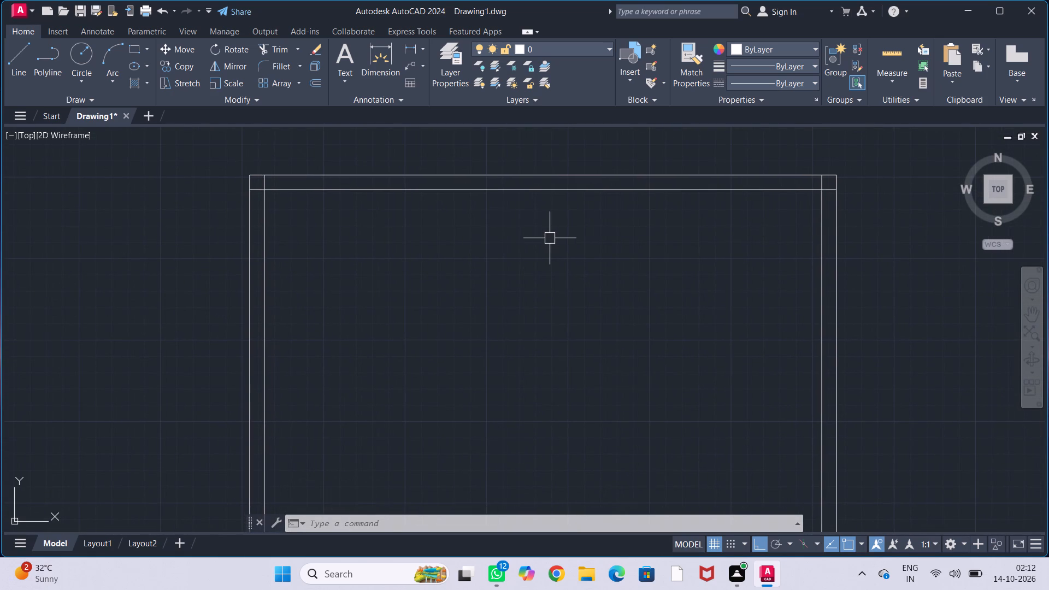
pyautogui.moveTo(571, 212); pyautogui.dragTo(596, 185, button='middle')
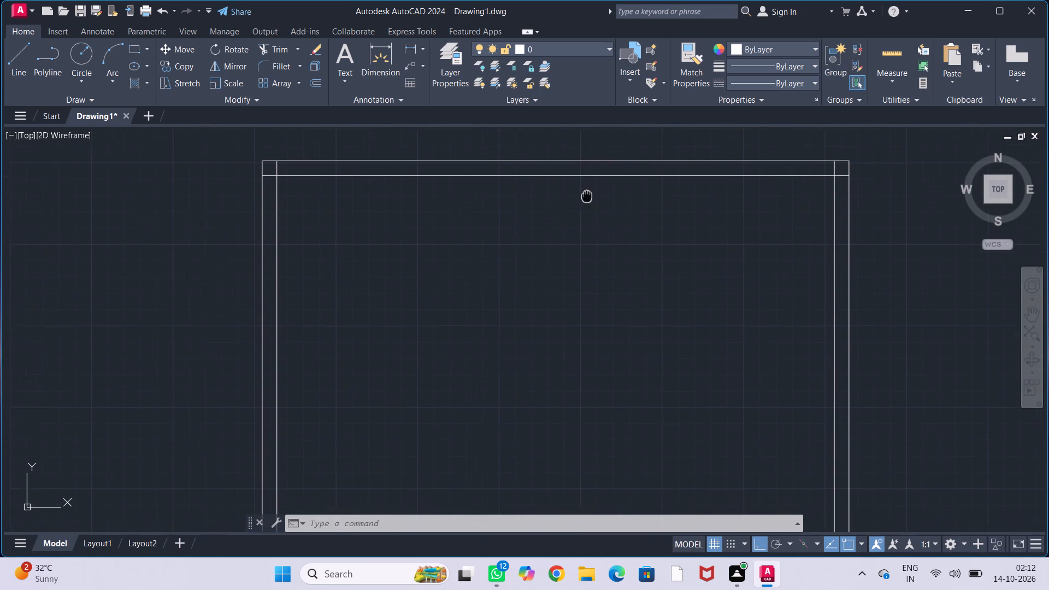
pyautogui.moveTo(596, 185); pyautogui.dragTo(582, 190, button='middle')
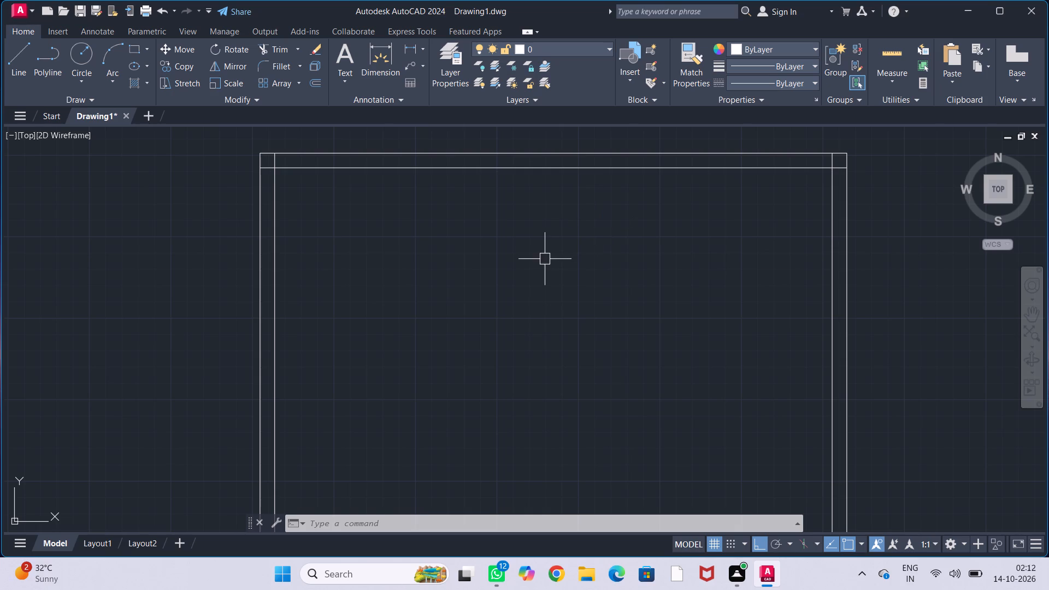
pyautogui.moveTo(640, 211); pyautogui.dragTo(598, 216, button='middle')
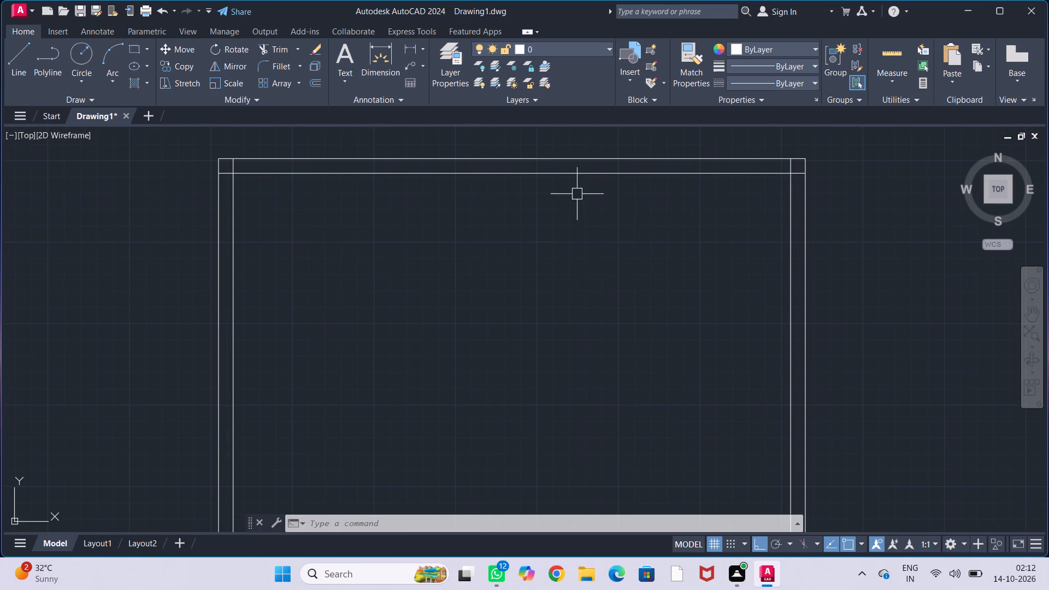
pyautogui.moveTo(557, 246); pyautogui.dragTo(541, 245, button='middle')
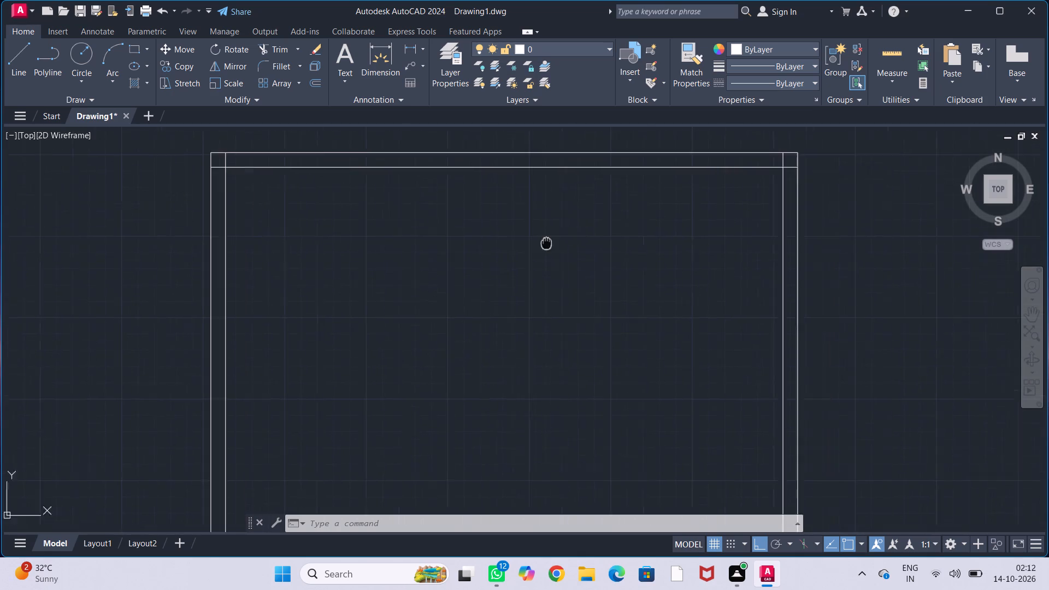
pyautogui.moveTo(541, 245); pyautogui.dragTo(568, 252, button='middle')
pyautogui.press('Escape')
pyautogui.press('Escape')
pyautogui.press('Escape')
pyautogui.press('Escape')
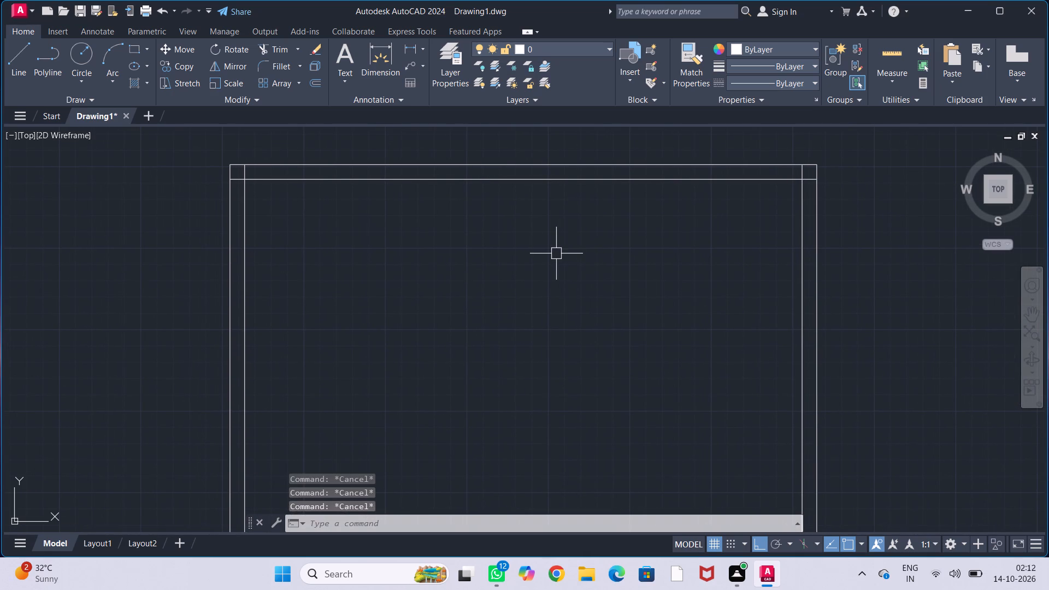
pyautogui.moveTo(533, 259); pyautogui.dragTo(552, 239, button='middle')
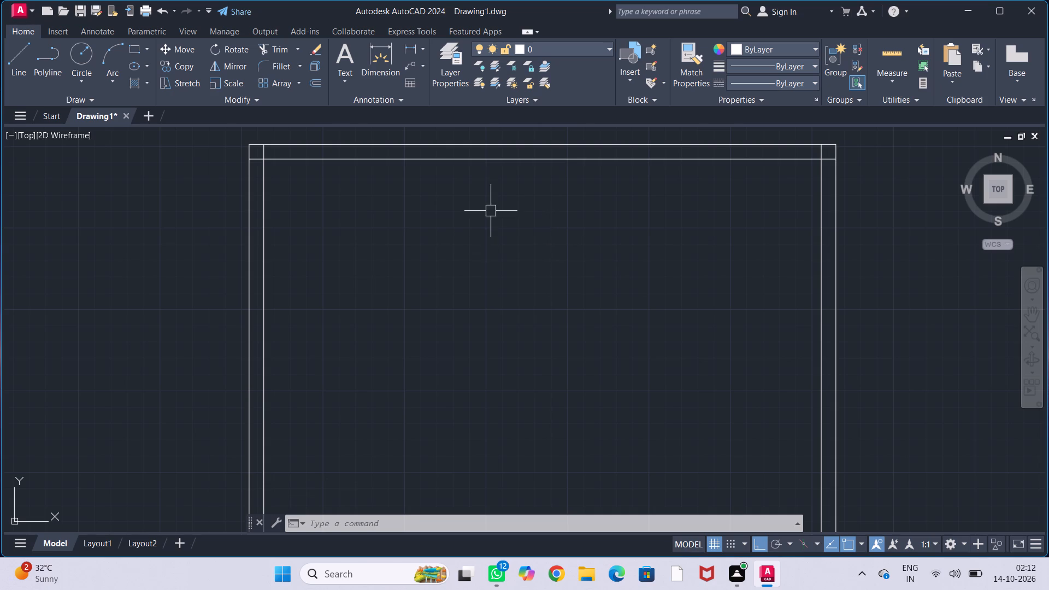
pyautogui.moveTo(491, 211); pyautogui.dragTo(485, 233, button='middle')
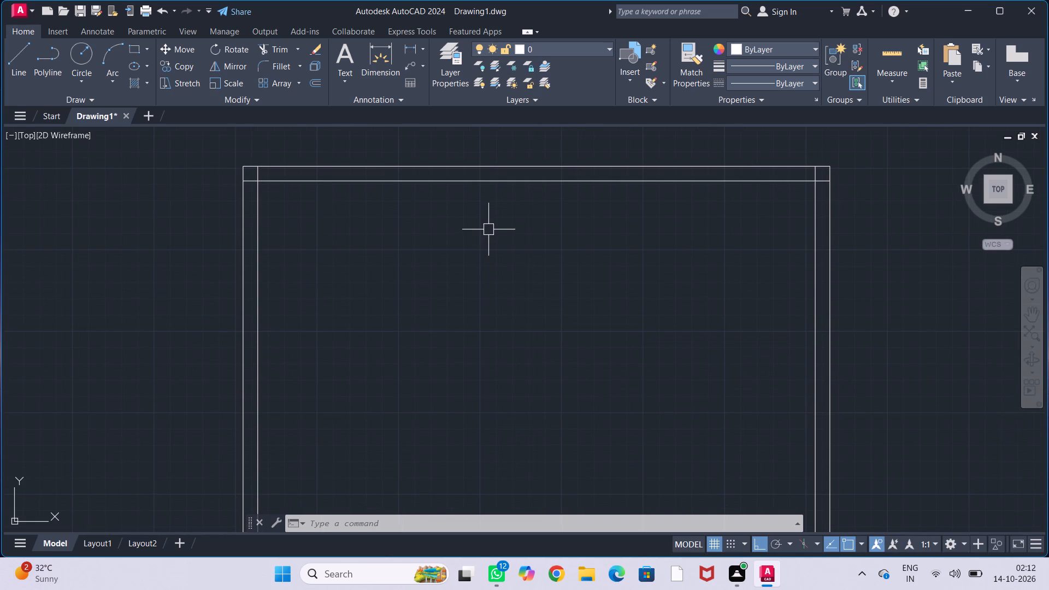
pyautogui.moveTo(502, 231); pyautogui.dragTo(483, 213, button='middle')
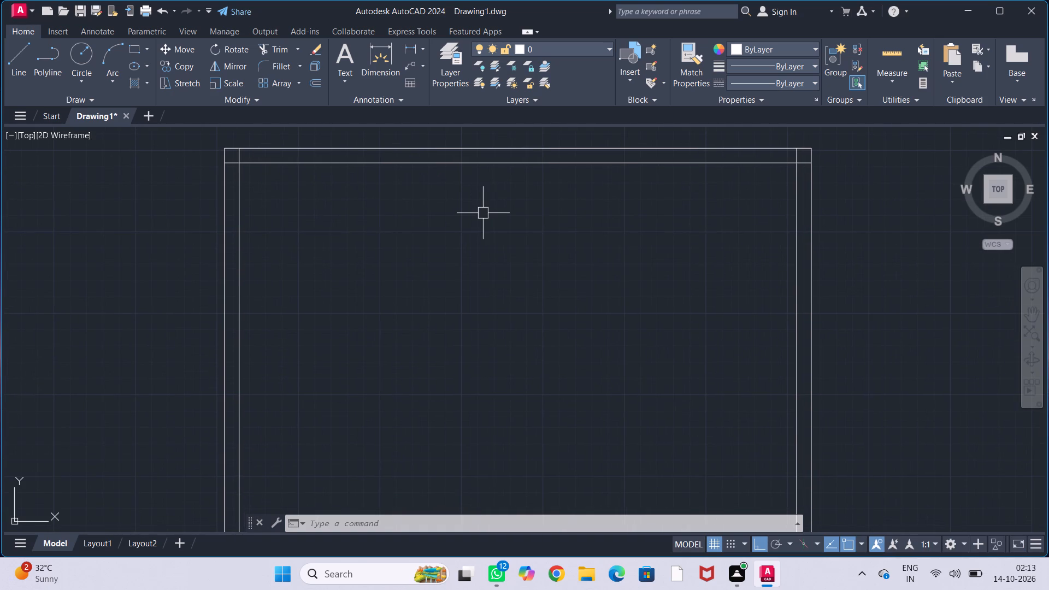
# Offset the inner line of the upper wall 10' down into the plan.
pyautogui.write('off')
pyautogui.press('Return')
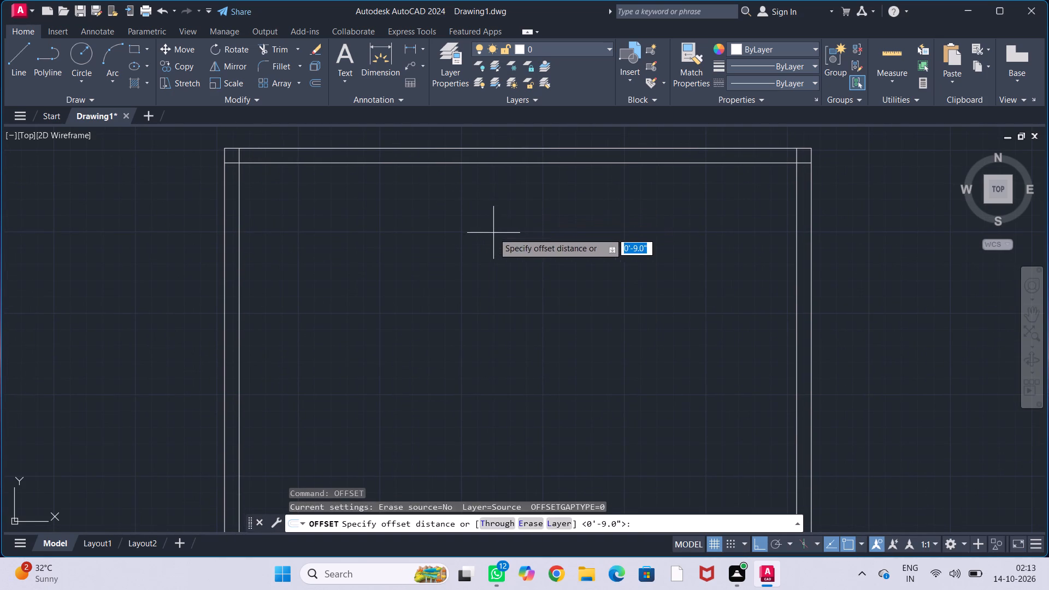
pyautogui.press('1')
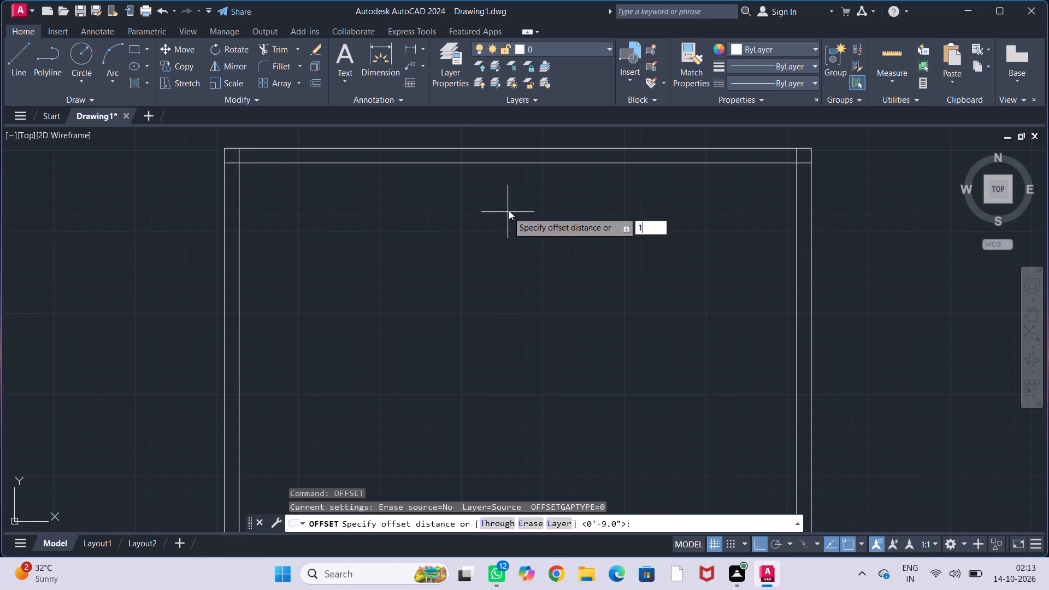
pyautogui.write("0'")
pyautogui.press('Return')
pyautogui.click(525, 163)
pyautogui.click(510, 247)
pyautogui.press('Escape')
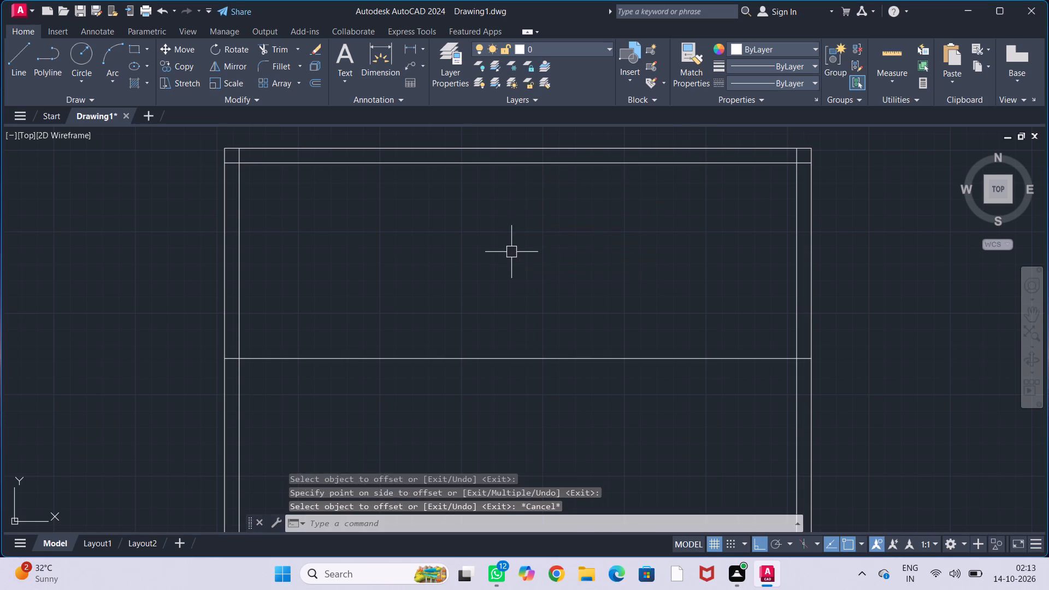
pyautogui.press('Escape')
pyautogui.press('Escape')
pyautogui.press('Escape')
pyautogui.press('Escape')
# Offset the new horizontal line 4.5" downward to give the partition wall its thickness.
pyautogui.write('off')
pyautogui.press('Return')
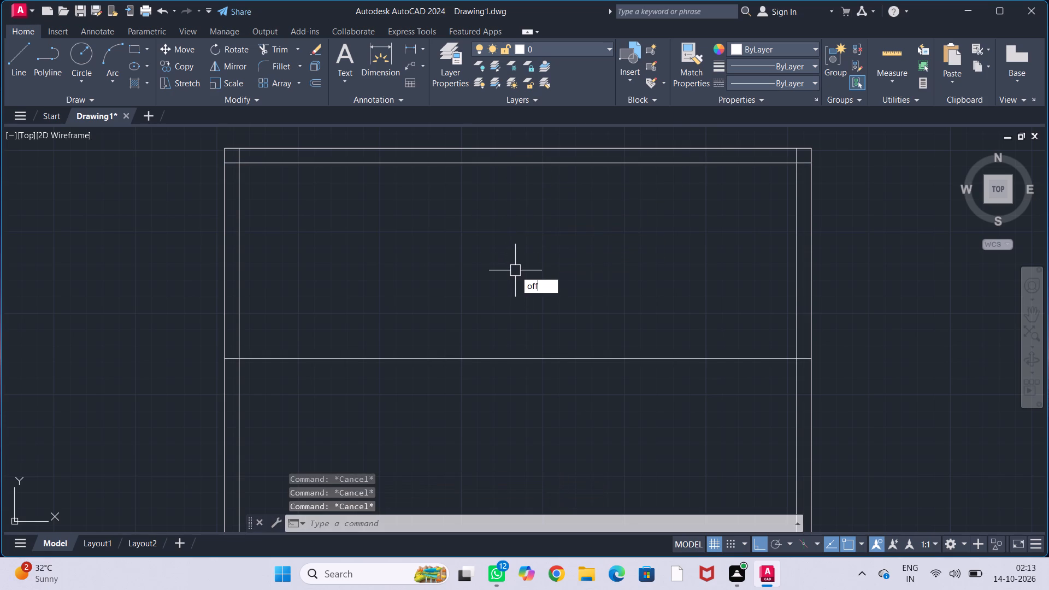
pyautogui.write('4.5"')
pyautogui.press('Return')
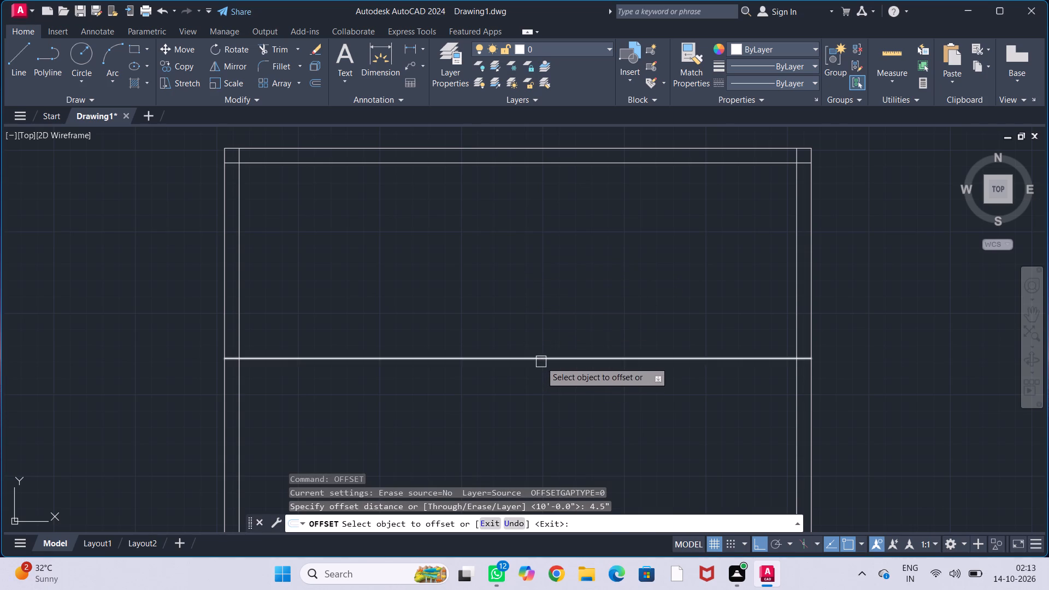
pyautogui.click(541, 362)
pyautogui.click(539, 414)
pyautogui.press('Escape')
pyautogui.press('Escape')
pyautogui.press('Escape')
pyautogui.press('Escape')
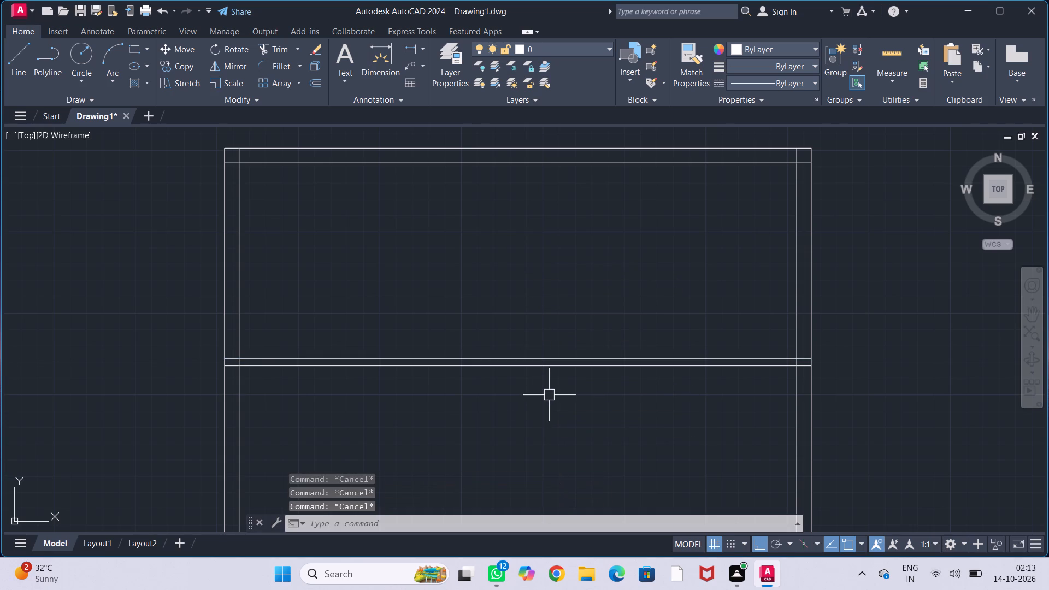
# Offset the inner line of the left wall 10' to the right, into the plan.
pyautogui.moveTo(549, 395); pyautogui.dragTo(569, 371, button='middle')
pyautogui.write('off')
pyautogui.press('Return')
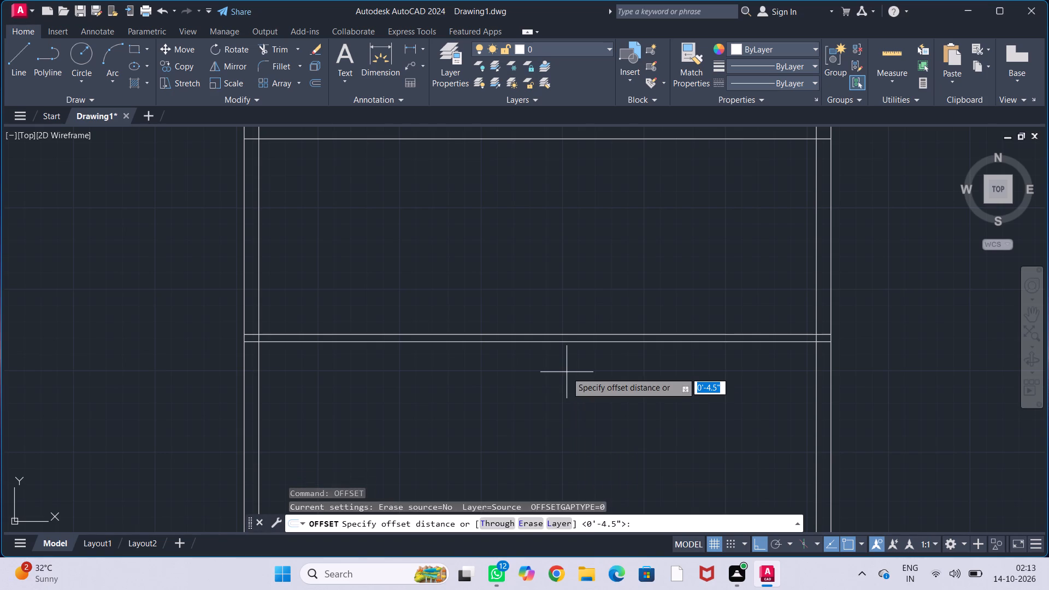
pyautogui.write("10'")
pyautogui.press('Return')
pyautogui.click(258, 276)
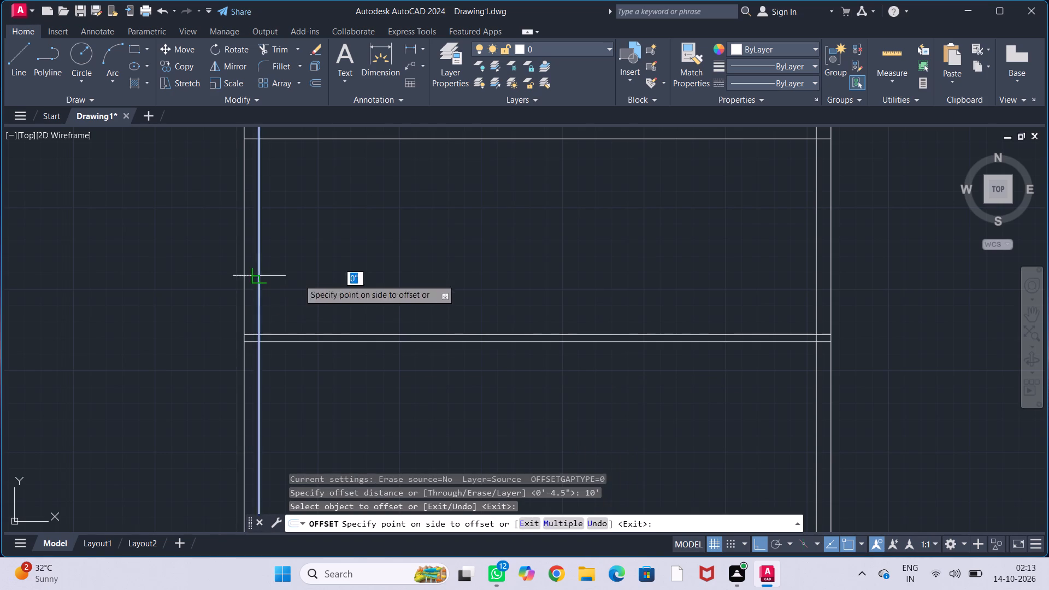
pyautogui.click(423, 280)
pyautogui.press('Escape')
pyautogui.press('Escape')
pyautogui.press('Escape')
pyautogui.press('Escape')
# Offset the new vertical line 4.5" to the right to give the partition wall its thickness.
pyautogui.moveTo(427, 262); pyautogui.dragTo(404, 320, button='middle')
pyautogui.write('off')
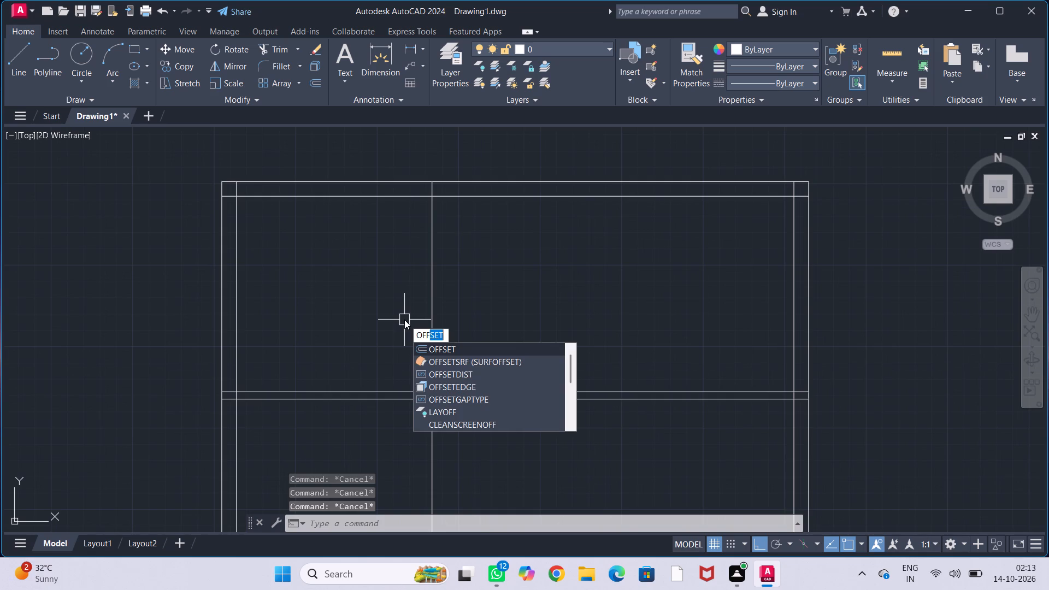
pyautogui.press('Return')
pyautogui.write('4.5"')
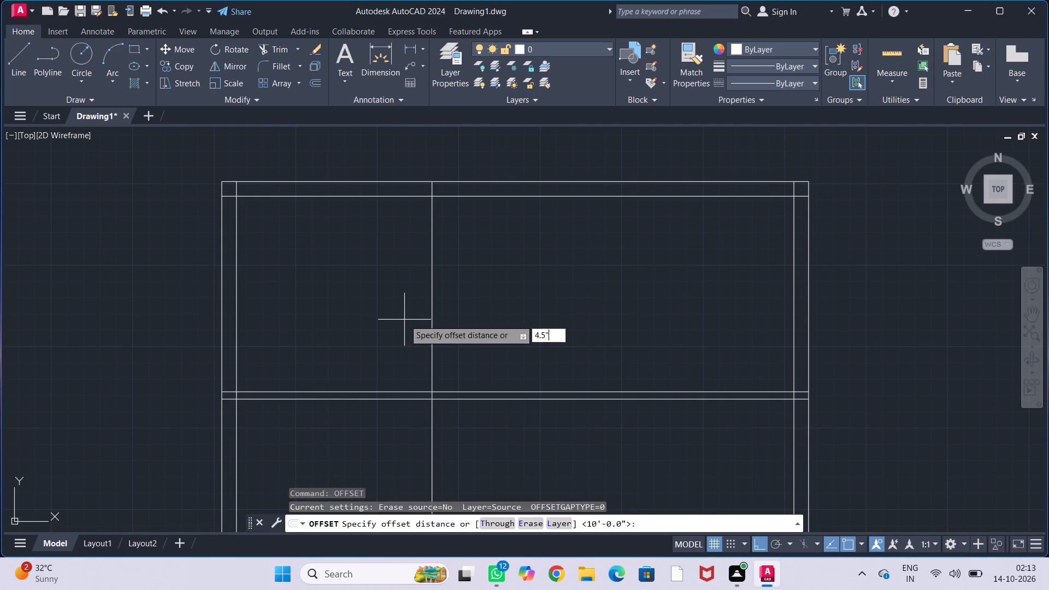
pyautogui.press('Return')
pyautogui.click(429, 316)
pyautogui.click(539, 313)
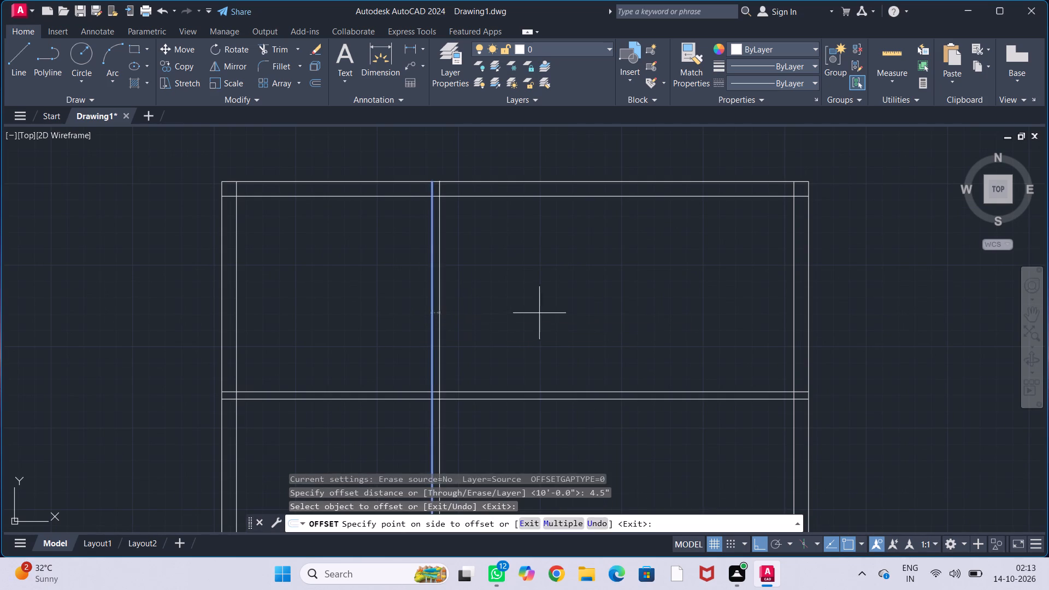
pyautogui.press('Escape')
pyautogui.press('Escape')
pyautogui.press('Escape')
pyautogui.press('Escape')
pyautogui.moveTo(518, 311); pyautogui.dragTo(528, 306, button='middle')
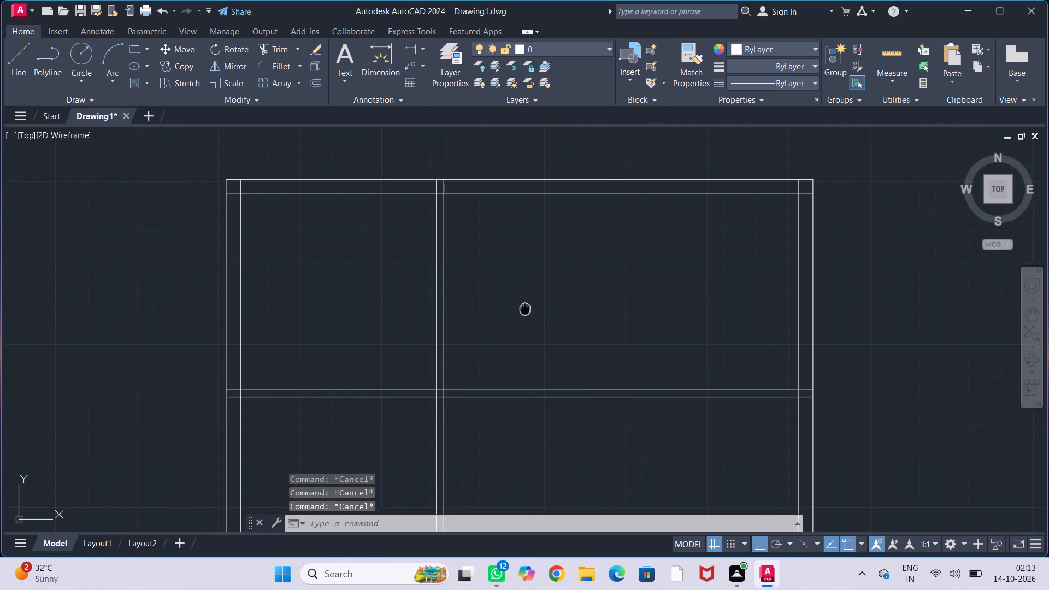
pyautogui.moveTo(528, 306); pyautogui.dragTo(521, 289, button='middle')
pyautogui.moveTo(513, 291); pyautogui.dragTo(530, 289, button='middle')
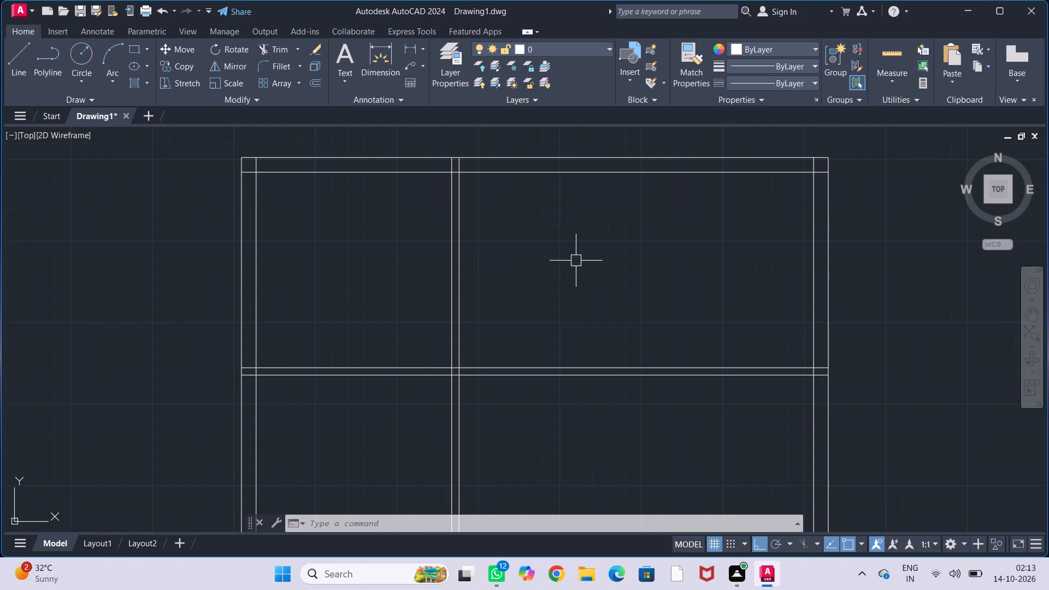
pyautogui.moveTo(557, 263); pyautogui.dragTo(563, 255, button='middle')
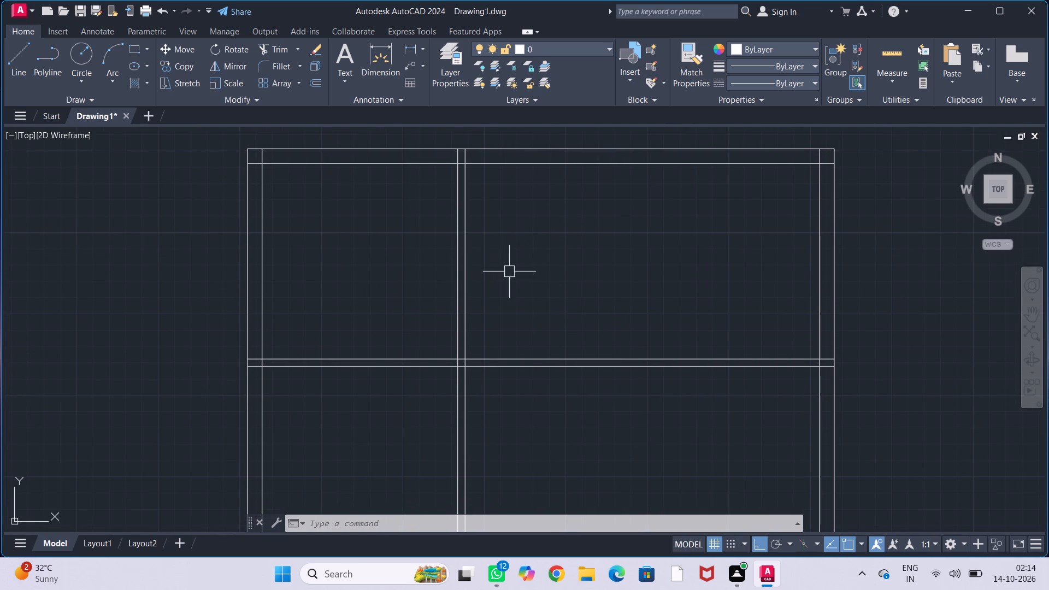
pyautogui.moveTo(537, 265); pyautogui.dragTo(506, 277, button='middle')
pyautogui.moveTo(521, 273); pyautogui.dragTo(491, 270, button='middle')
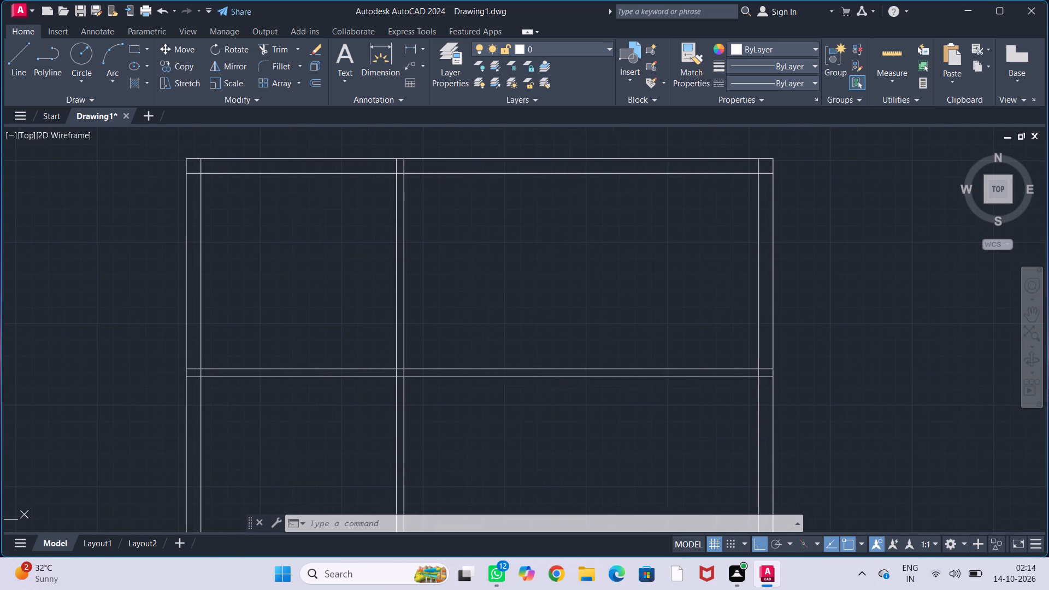
# Trim the partition lines that run past the upper-left room, both right of its vertical partition and below its horizontal partition.
pyautogui.moveTo(493, 287); pyautogui.dragTo(499, 255, button='middle')
pyautogui.moveTo(499, 255); pyautogui.dragTo(524, 234, button='middle')
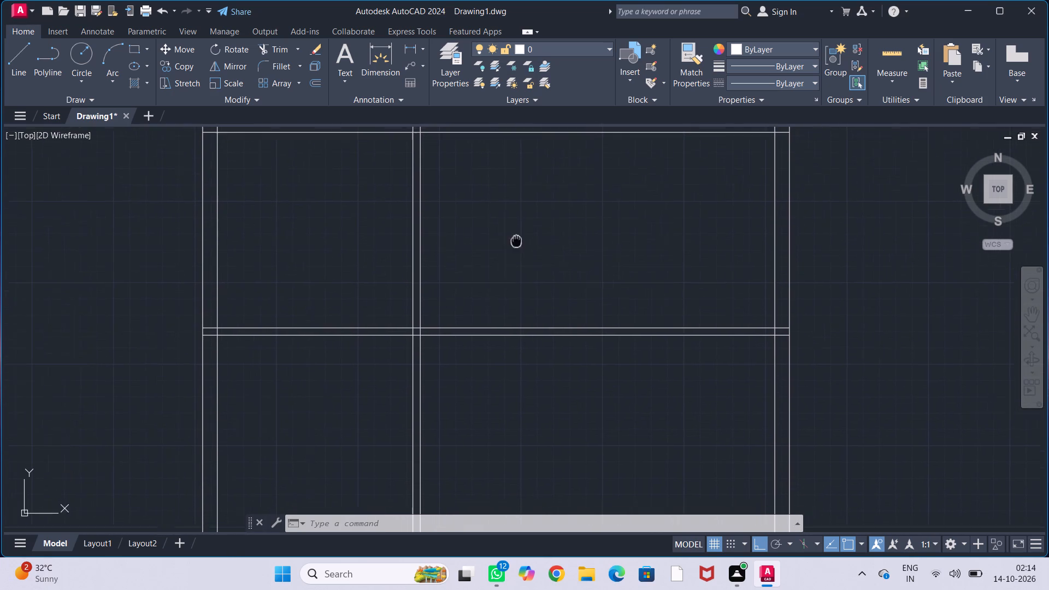
pyautogui.moveTo(524, 234); pyautogui.dragTo(526, 233, button='middle')
pyautogui.write('tr')
pyautogui.press('Return')
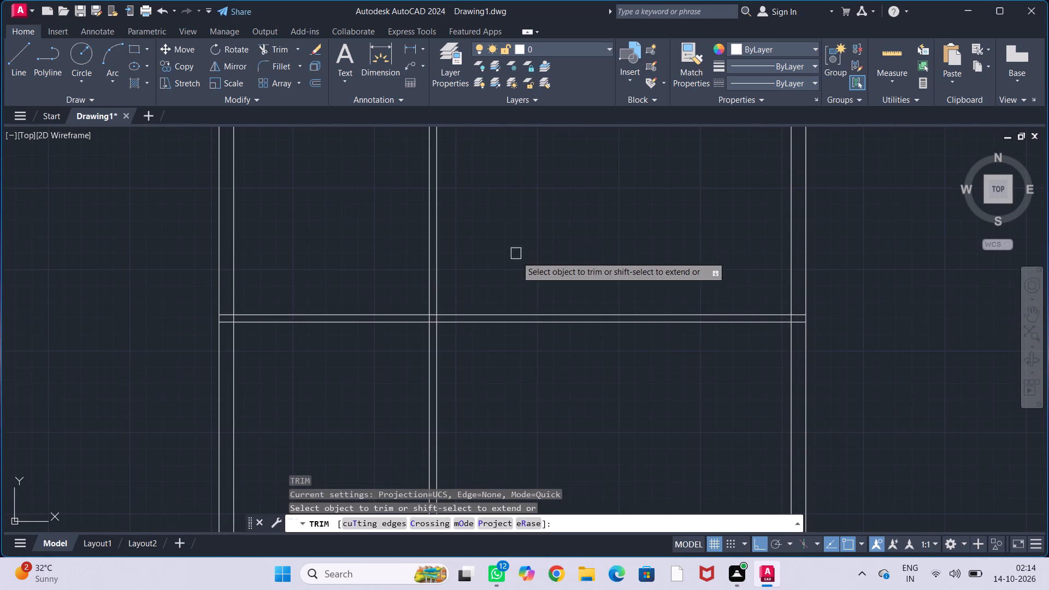
pyautogui.moveTo(528, 282); pyautogui.dragTo(561, 450)
pyautogui.moveTo(364, 413); pyautogui.dragTo(496, 408)
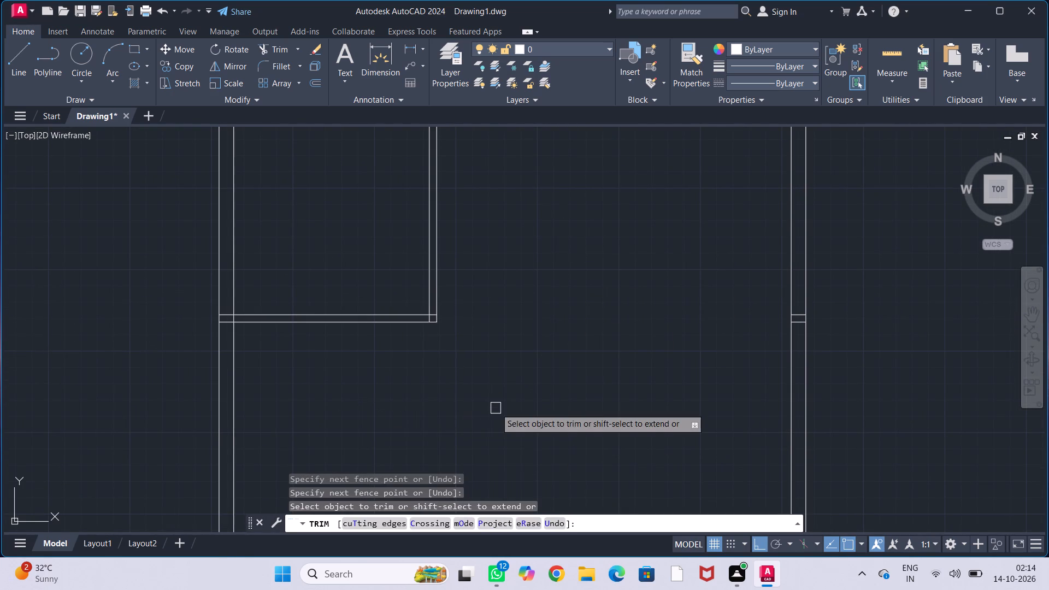
pyautogui.press('Escape')
pyautogui.press('Escape')
pyautogui.press('Escape')
pyautogui.press('Escape')
# Offset the inner line of the upper wall 4' down into the plan.
pyautogui.scroll(-1, 538, 345)
pyautogui.moveTo(551, 327); pyautogui.dragTo(515, 359, button='middle')
pyautogui.scroll(1, 514, 342)
pyautogui.moveTo(517, 340); pyautogui.dragTo(527, 321, button='middle')
pyautogui.moveTo(527, 321); pyautogui.dragTo(517, 334, button='middle')
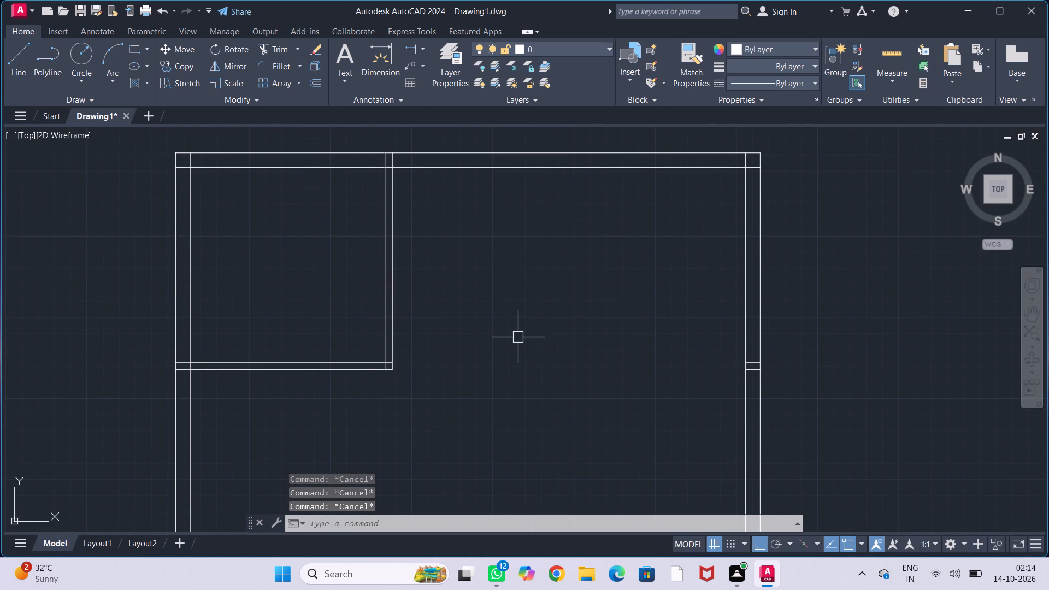
pyautogui.write('off')
pyautogui.press('Return')
pyautogui.write("4'")
pyautogui.press('Return')
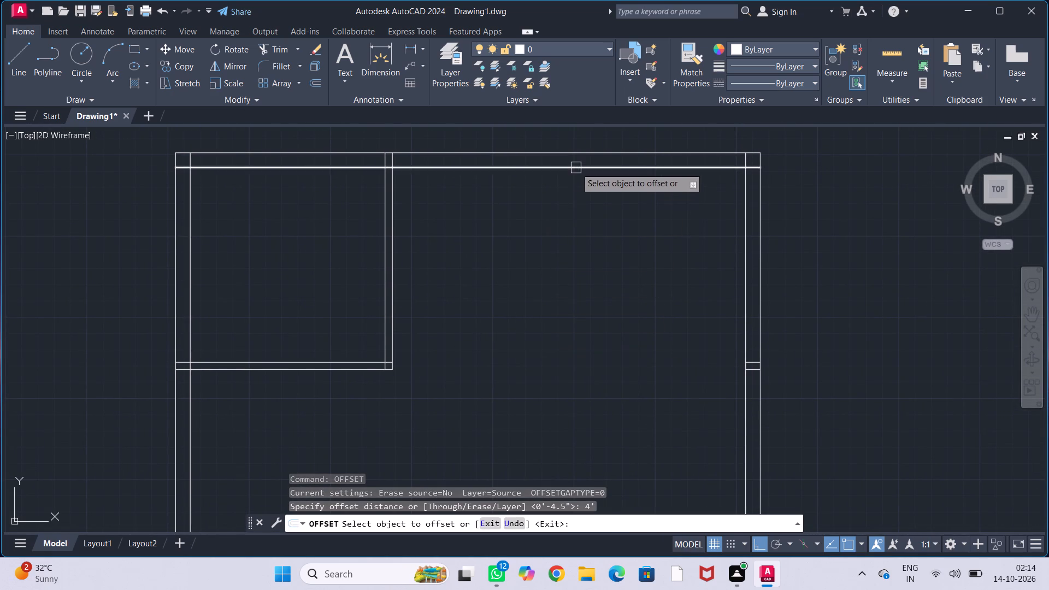
pyautogui.click(576, 168)
pyautogui.click(582, 218)
pyautogui.press('Escape')
pyautogui.press('Escape')
pyautogui.press('Escape')
pyautogui.press('Escape')
pyautogui.press('Escape')
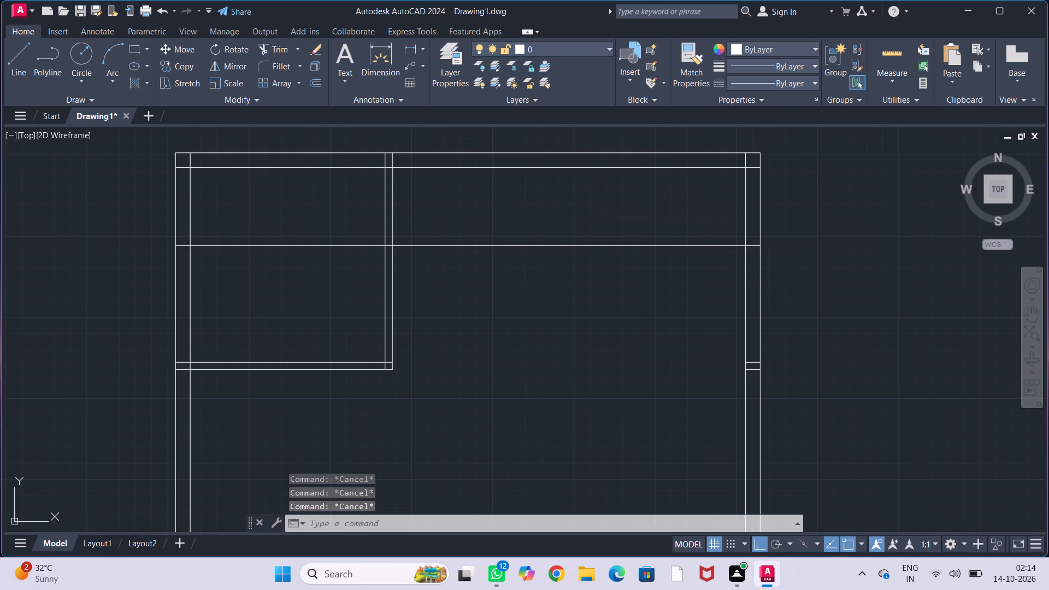
# Offset the new horizontal line 4.5" downward to form a second horizontal partition wall.
pyautogui.moveTo(582, 218); pyautogui.dragTo(636, 219, button='middle')
pyautogui.write('off')
pyautogui.press('Return')
pyautogui.write('4.5"')
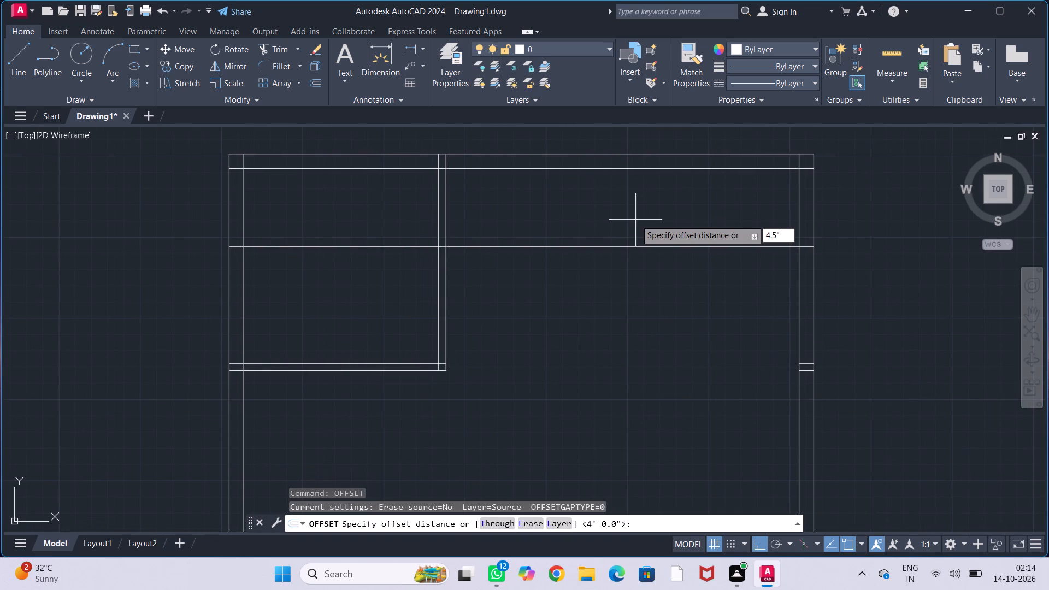
pyautogui.press('Return')
pyautogui.moveTo(645, 245); pyautogui.dragTo(644, 250)
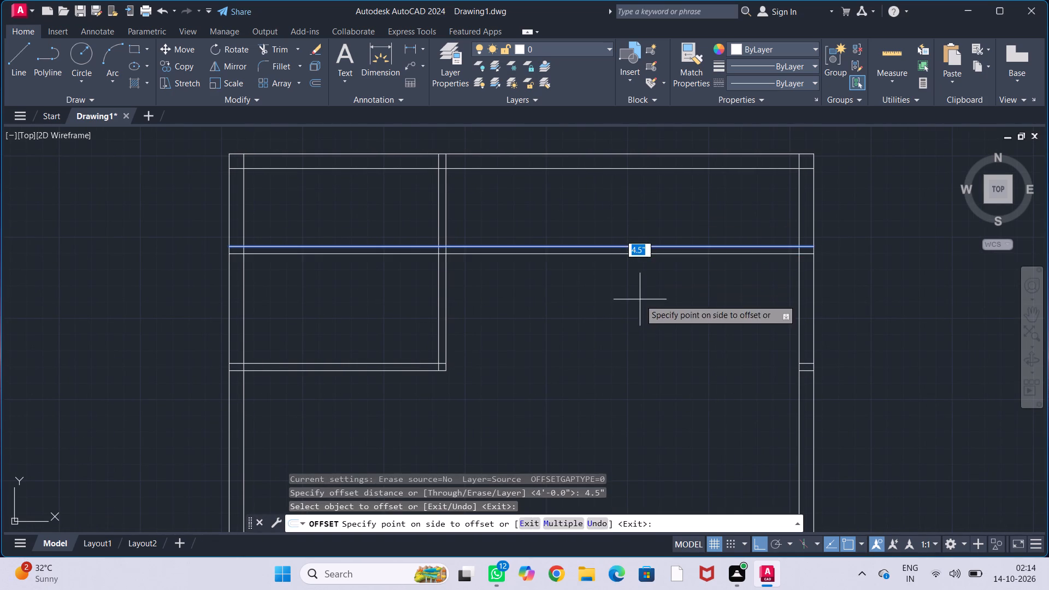
pyautogui.click(640, 303)
pyautogui.press('Escape')
pyautogui.press('Escape')
pyautogui.press('Escape')
pyautogui.press('Escape')
# Trim the second horizontal partition's two lines where they cross the upper-left room.
pyautogui.write('tr')
pyautogui.press('Return')
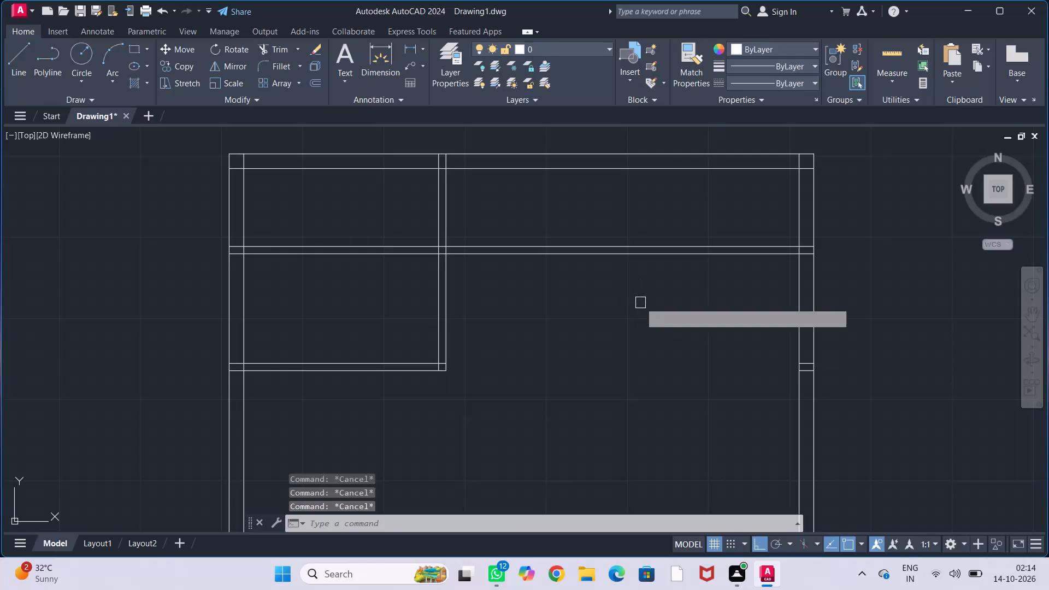
pyautogui.moveTo(339, 221); pyautogui.dragTo(363, 315)
pyautogui.press('Escape')
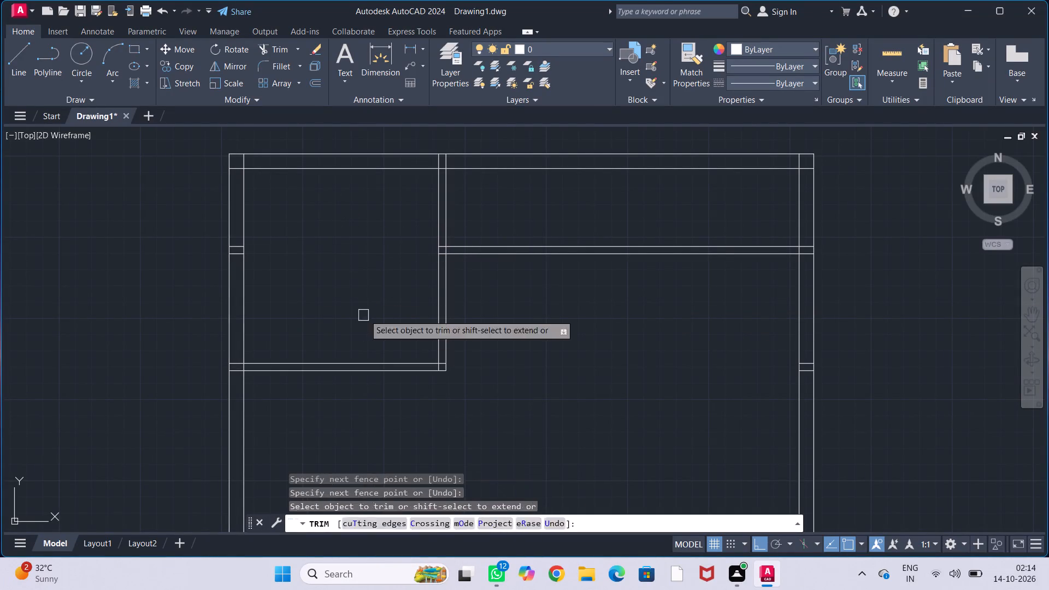
pyautogui.press('Escape')
pyautogui.press('Escape')
pyautogui.press('Escape')
pyautogui.press('Escape')
# Trim the overlapping lines where the vertical partition meets the upper outer wall so the wall junction is open.
pyautogui.scroll(-1, 373, 287)
pyautogui.moveTo(499, 297); pyautogui.dragTo(632, 323, button='middle')
pyautogui.scroll(1, 615, 313)
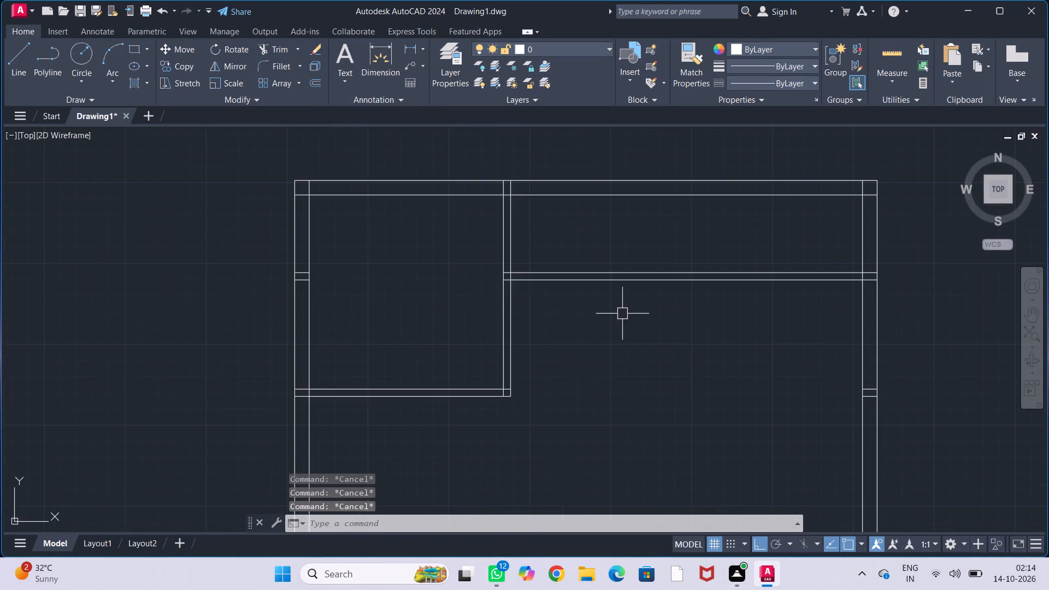
pyautogui.moveTo(622, 314); pyautogui.dragTo(574, 298, button='middle')
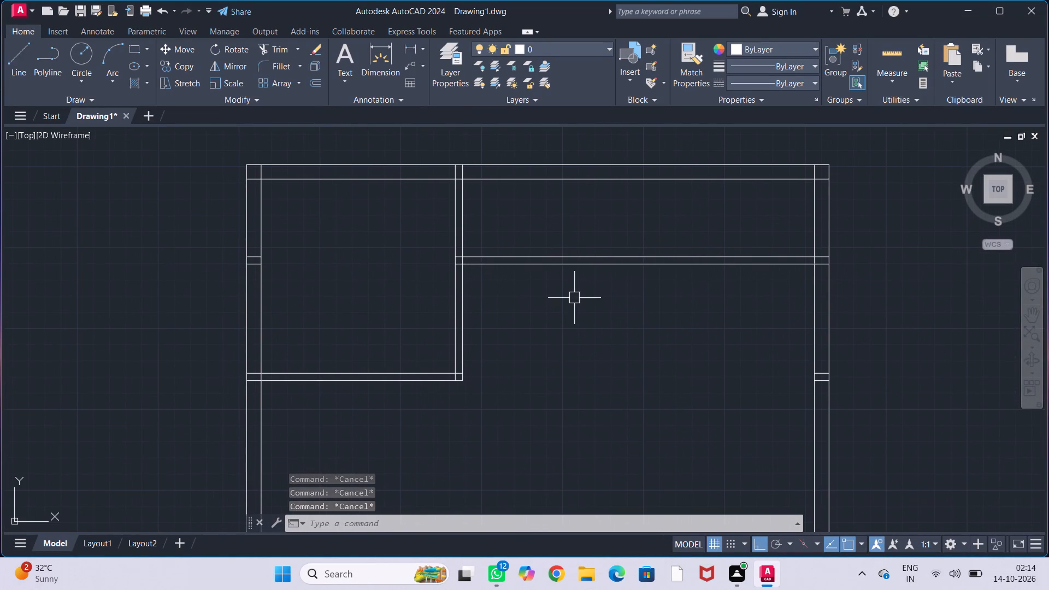
pyautogui.write('tr')
pyautogui.press('Return')
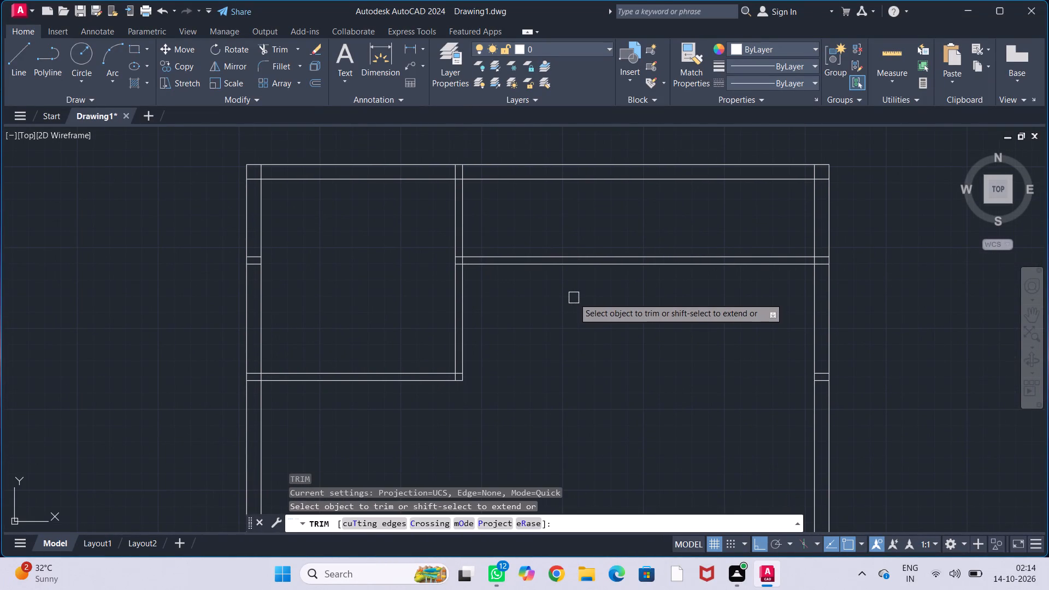
pyautogui.scroll(2, 474, 176)
pyautogui.moveTo(459, 167); pyautogui.dragTo(445, 168)
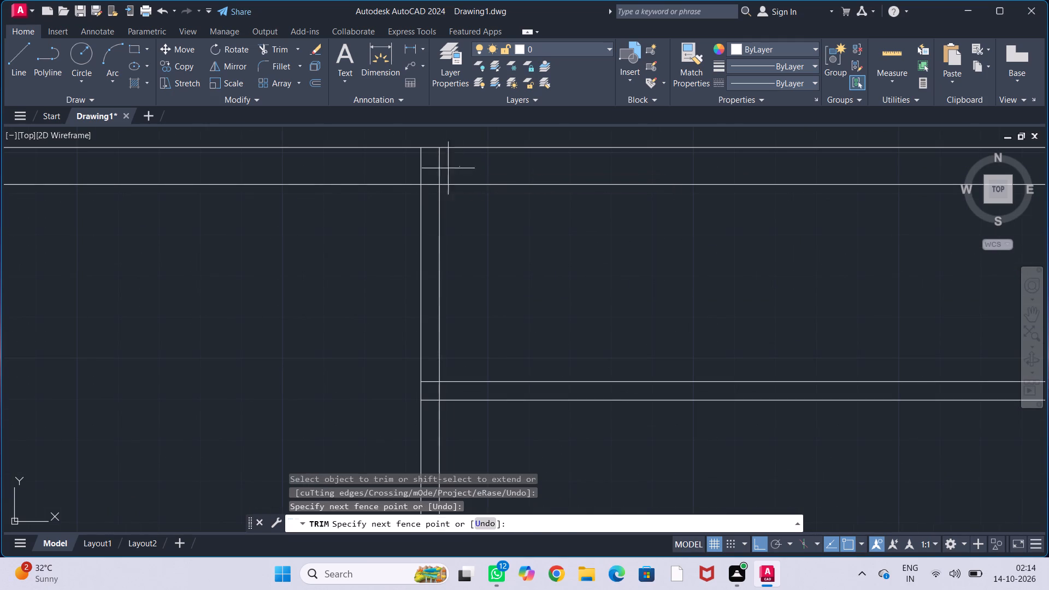
pyautogui.moveTo(445, 168); pyautogui.dragTo(416, 169)
pyautogui.scroll(2, 421, 175)
pyautogui.moveTo(432, 181); pyautogui.dragTo(431, 238)
# Trim the overlapping lines where the second horizontal partition meets the vertical partition to form an open T-junction.
pyautogui.scroll(-2, 435, 215)
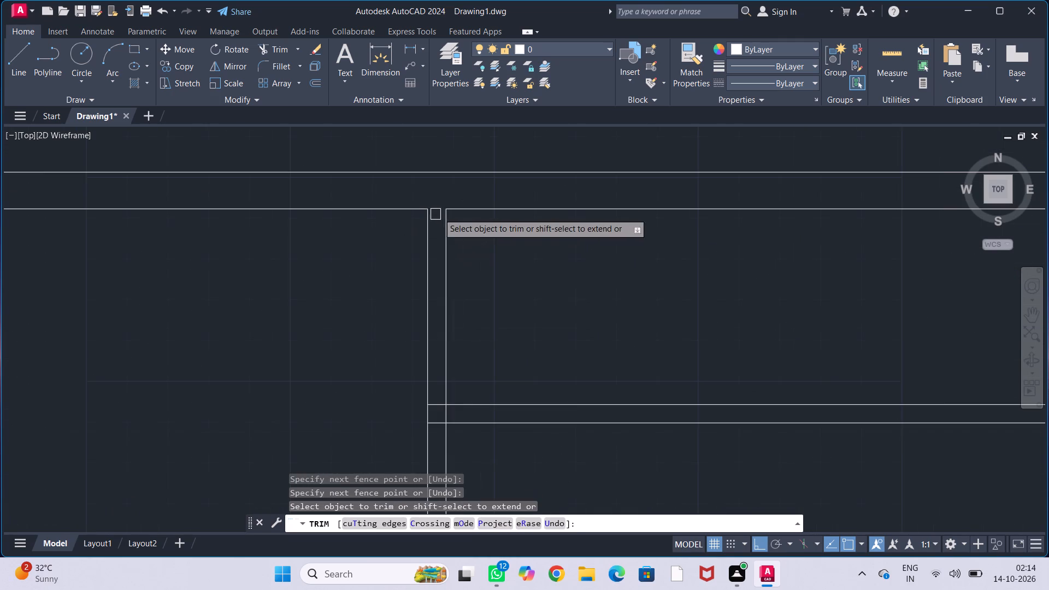
pyautogui.scroll(-1, 522, 284)
pyautogui.moveTo(527, 295); pyautogui.dragTo(485, 206, button='middle')
pyautogui.scroll(2, 446, 284)
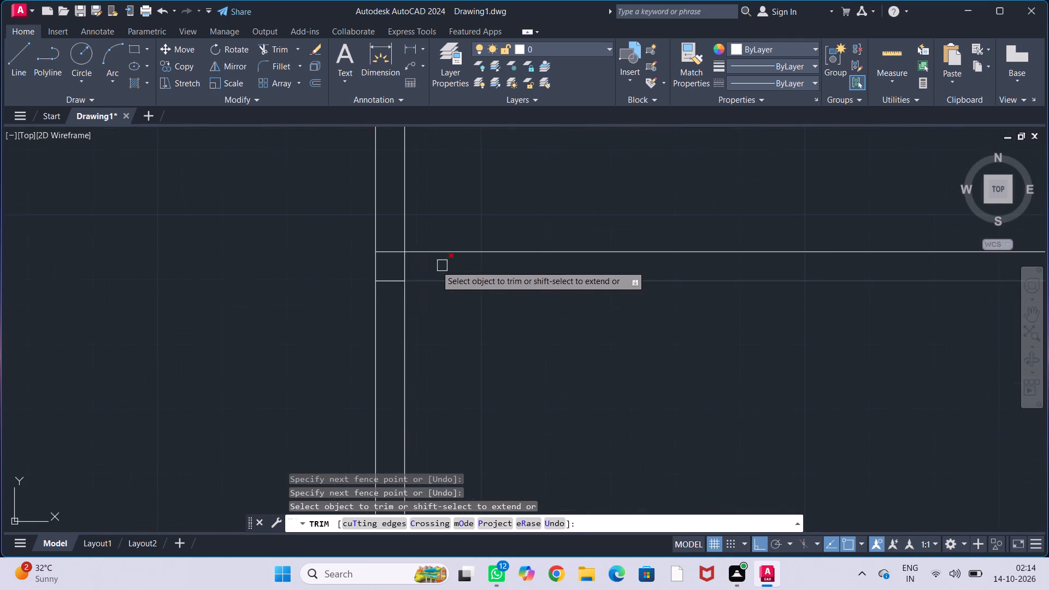
pyautogui.moveTo(387, 229); pyautogui.dragTo(381, 321)
pyautogui.moveTo(394, 265); pyautogui.dragTo(417, 266)
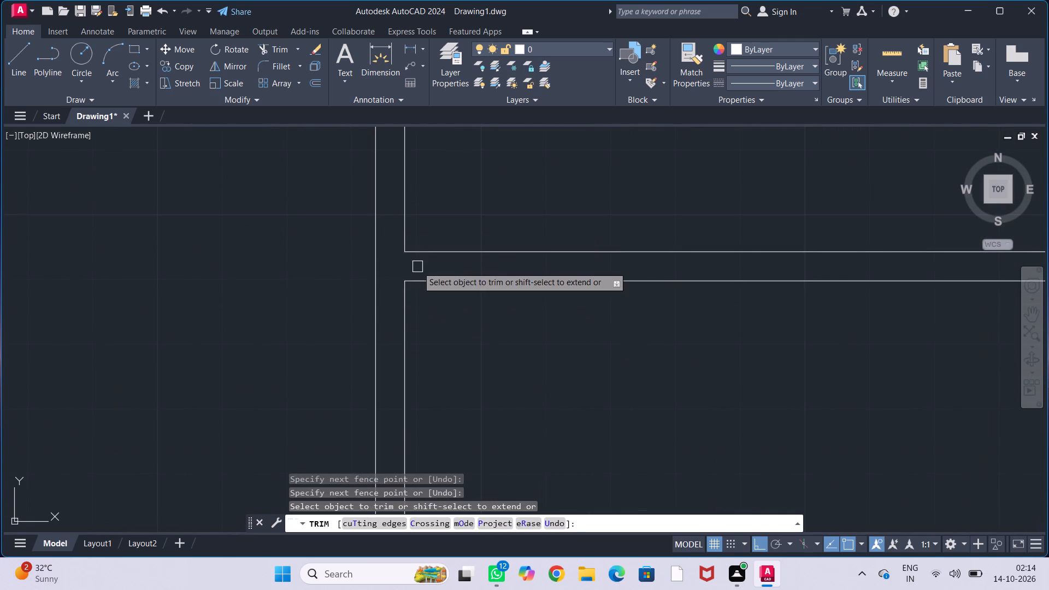
# Trim the crossing inner wall lines at the upper-right corner of the outer walls.
pyautogui.scroll(-3, 417, 267)
pyautogui.scroll(-1, 535, 247)
pyautogui.moveTo(587, 234); pyautogui.dragTo(522, 234, button='middle')
pyautogui.scroll(4, 612, 211)
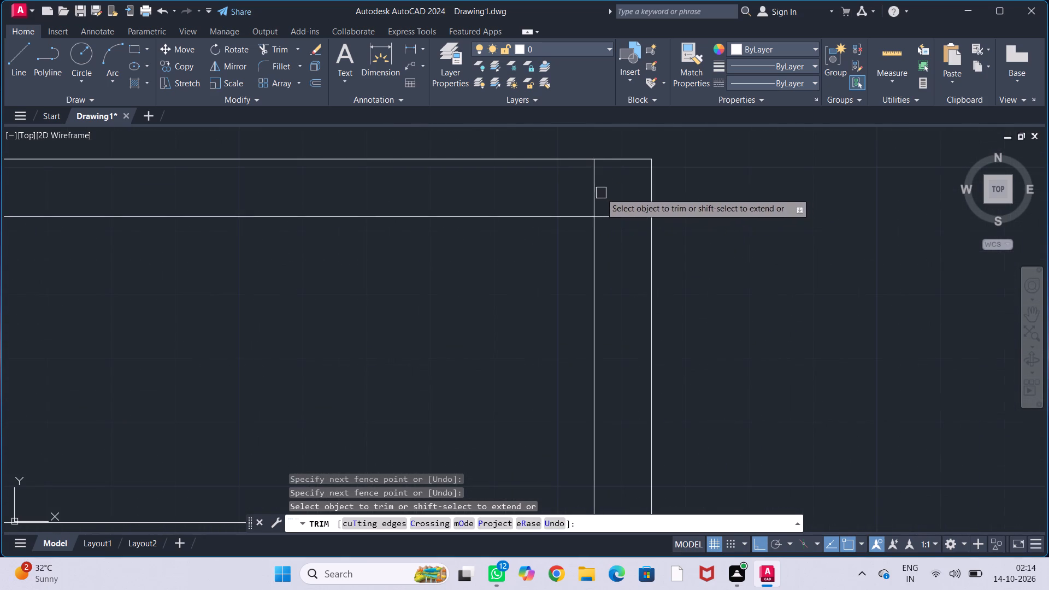
pyautogui.moveTo(571, 189); pyautogui.dragTo(637, 188)
pyautogui.moveTo(637, 188); pyautogui.dragTo(630, 260)
# Trim the overlapping lines where the second horizontal partition meets the right outer wall.
pyautogui.scroll(-2, 632, 240)
pyautogui.moveTo(617, 286); pyautogui.dragTo(663, 235, button='middle')
pyautogui.scroll(2, 654, 307)
pyautogui.moveTo(690, 259); pyautogui.dragTo(702, 372)
pyautogui.scroll(2, 682, 312)
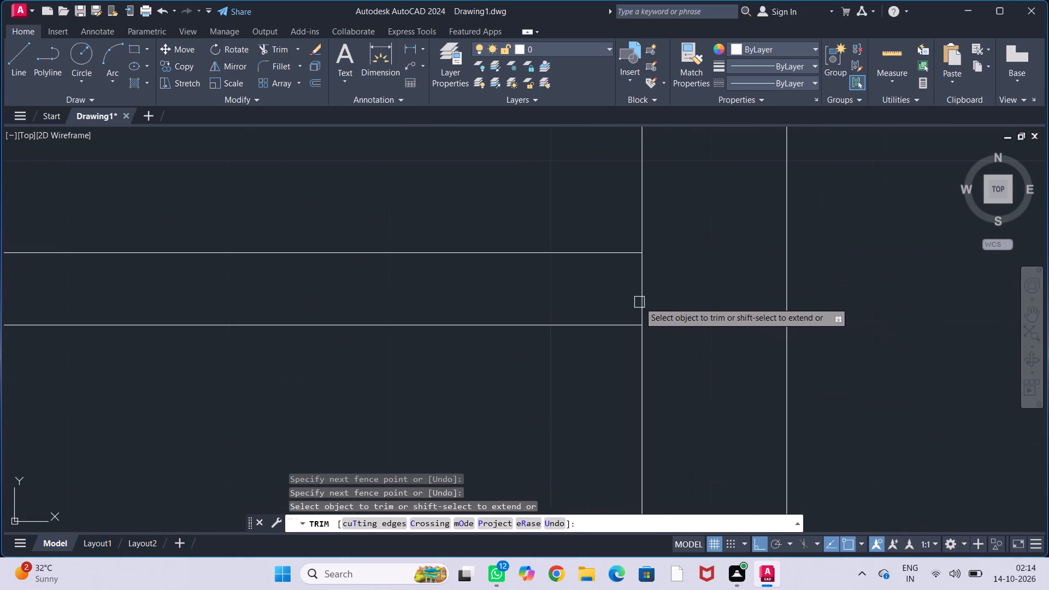
pyautogui.click(640, 302)
pyautogui.scroll(-6, 653, 298)
pyautogui.moveTo(586, 283); pyautogui.dragTo(649, 288, button='middle')
pyautogui.press('Escape')
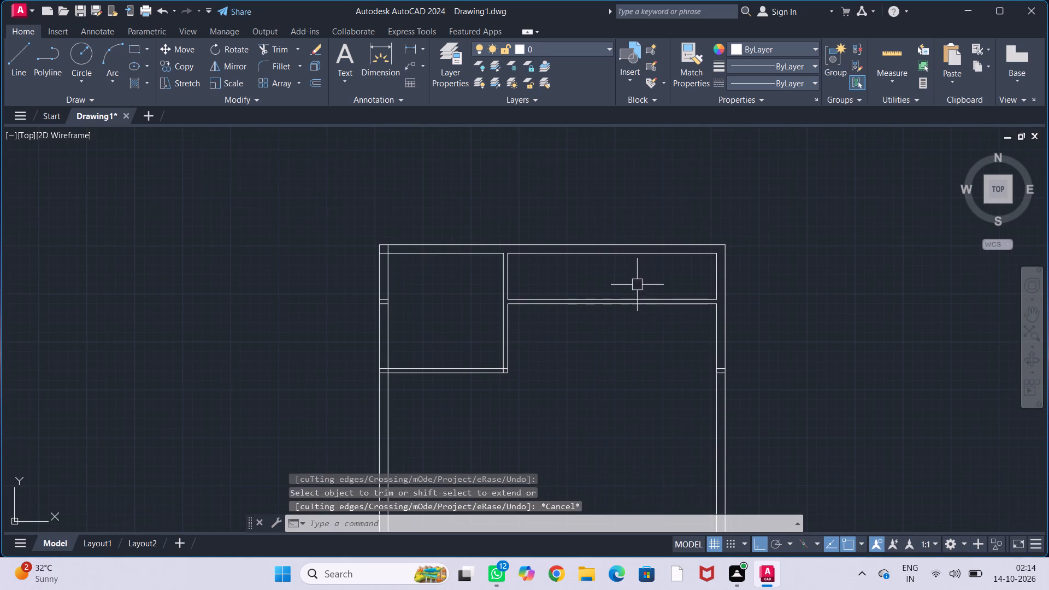
pyautogui.press('Escape')
pyautogui.press('Escape')
pyautogui.press('Escape')
# Offset the right-hand line of the vertical partition 10' to the right, inside the narrow upper-right room.
pyautogui.moveTo(622, 276); pyautogui.dragTo(606, 281, button='middle')
pyautogui.scroll(2, 590, 285)
pyautogui.moveTo(596, 279); pyautogui.dragTo(594, 279, button='middle')
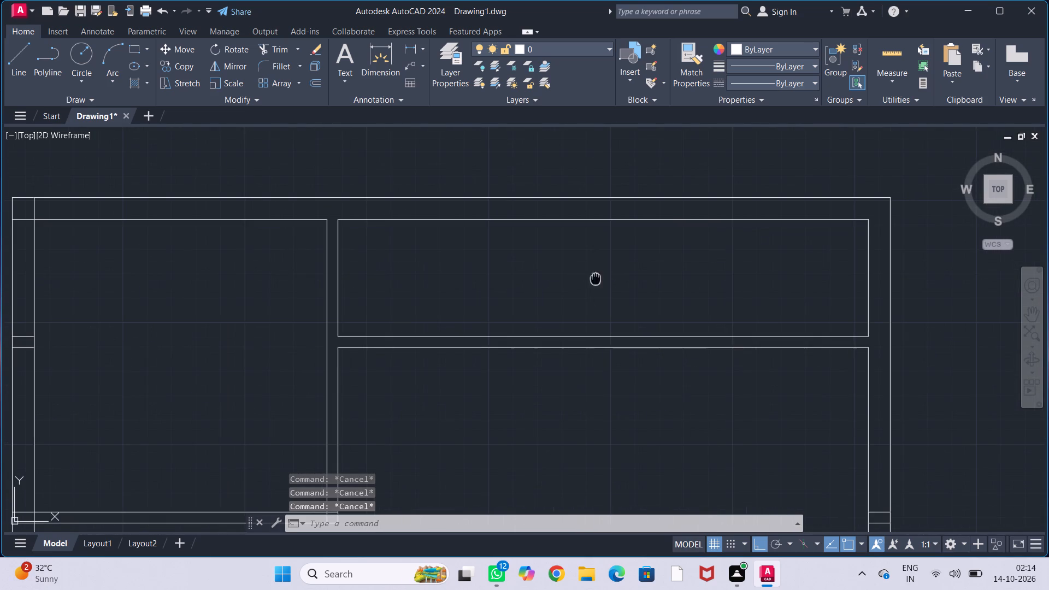
pyautogui.moveTo(594, 279); pyautogui.dragTo(563, 293, button='middle')
pyautogui.scroll(1, 564, 292)
pyautogui.moveTo(569, 290); pyautogui.dragTo(571, 314, button='middle')
pyautogui.scroll(-1, 578, 306)
pyautogui.moveTo(578, 306); pyautogui.dragTo(608, 279, button='middle')
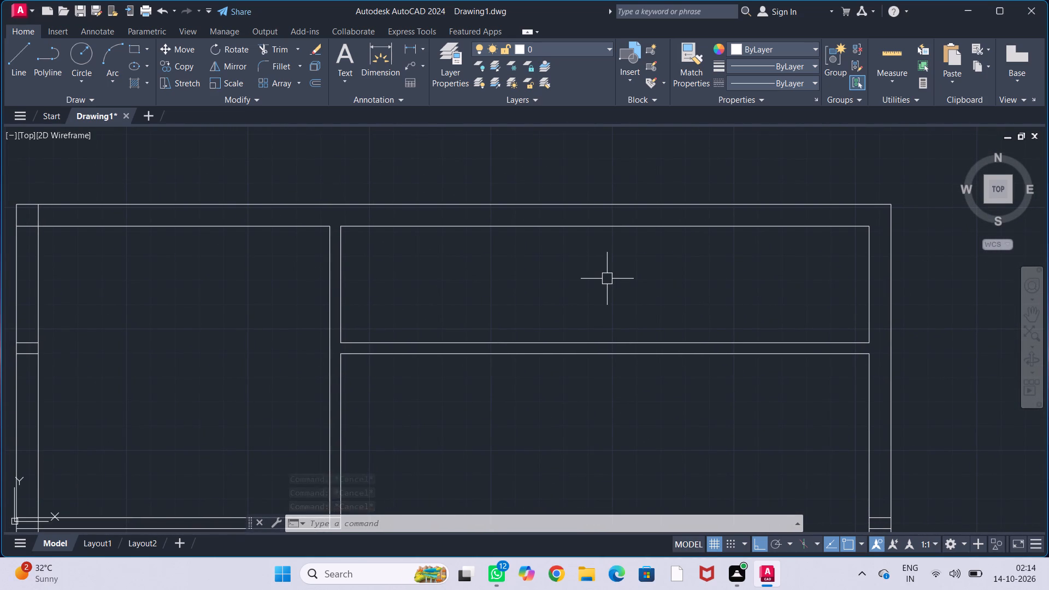
pyautogui.write('off')
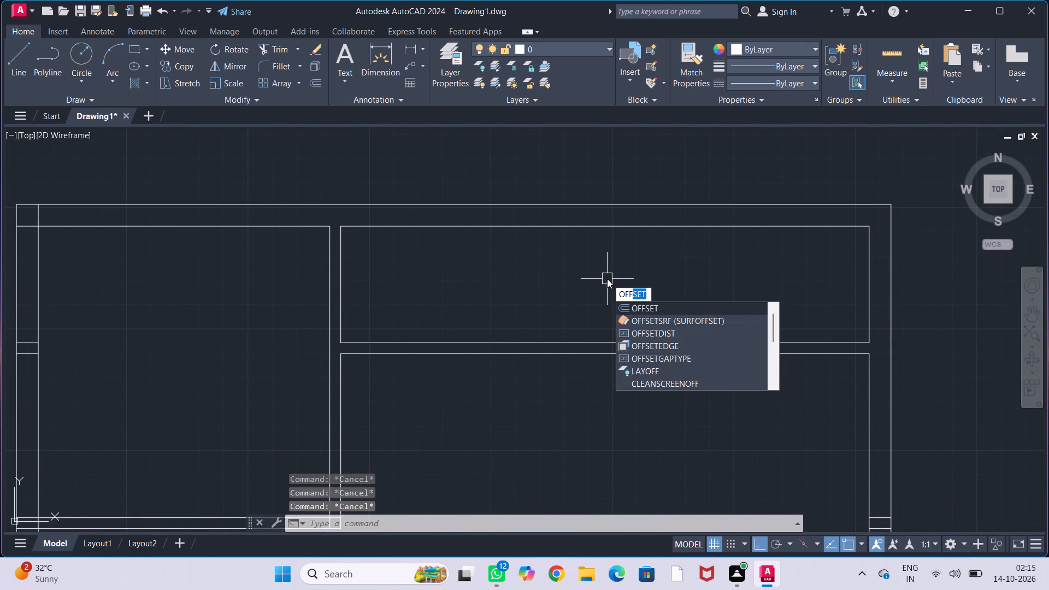
pyautogui.press('Return')
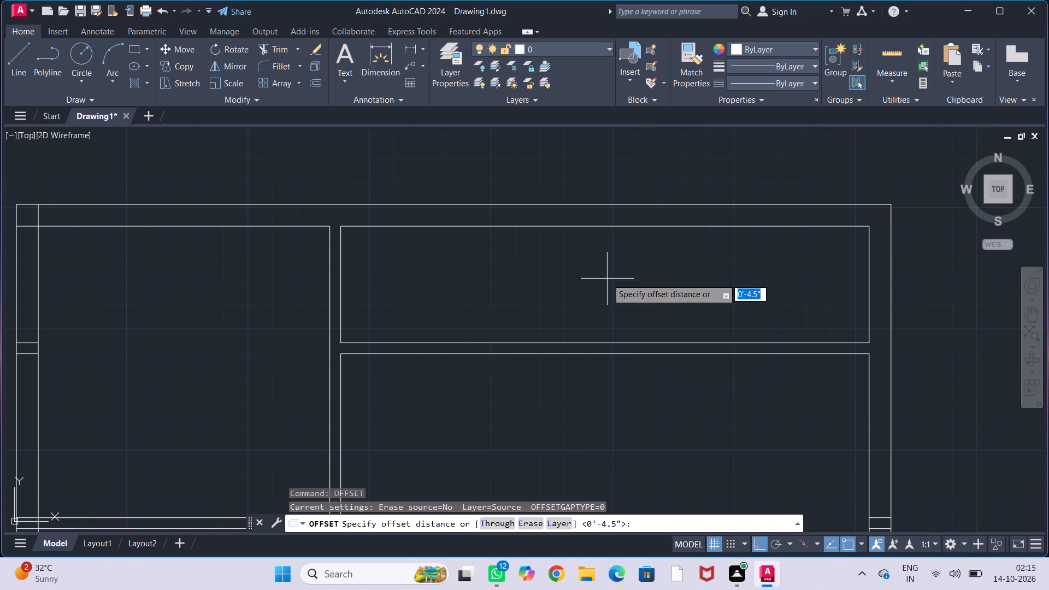
pyautogui.write('10')
pyautogui.press("'")
pyautogui.press('Return')
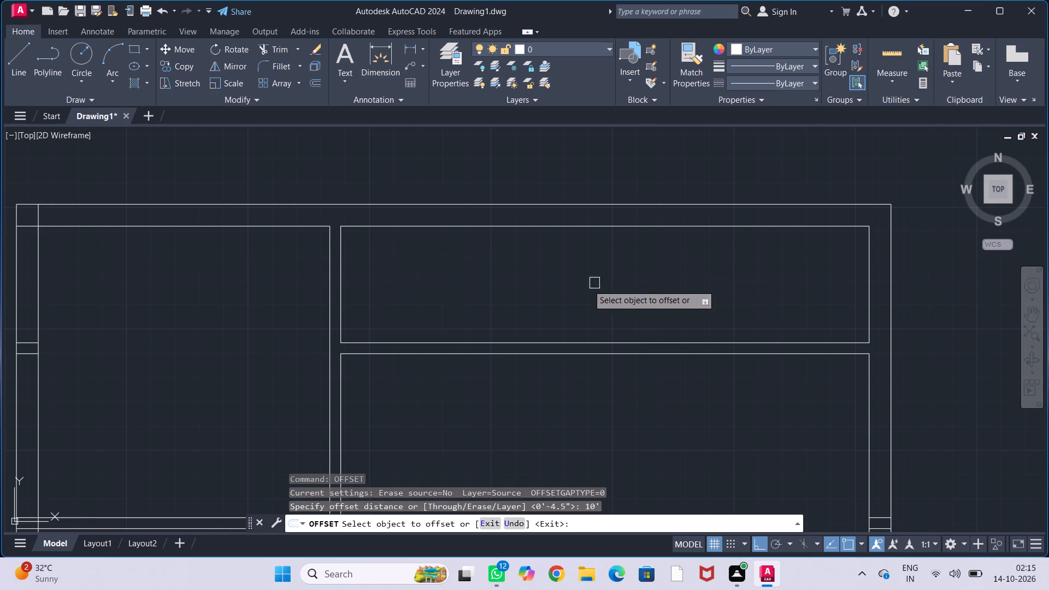
pyautogui.click(345, 315)
pyautogui.click(516, 305)
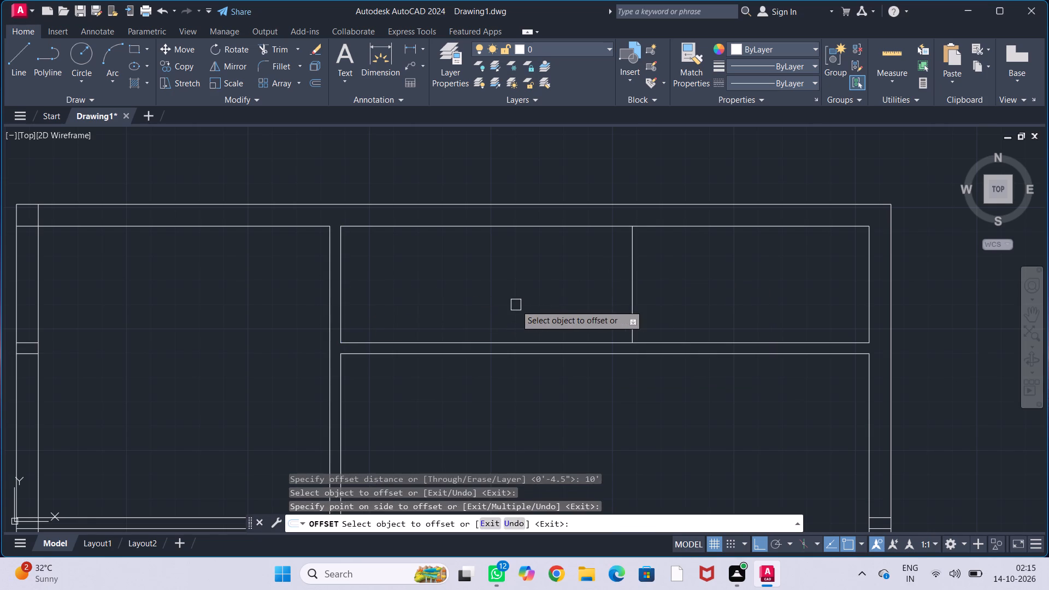
# Offset the vertical line inside the narrow upper-right room 4.5" to the right to form a partition.
pyautogui.press('Escape')
pyautogui.press('Escape')
pyautogui.press('Escape')
pyautogui.press('Escape')
pyautogui.write('off')
pyautogui.press('Return')
pyautogui.write('4.5"')
pyautogui.press('Return')
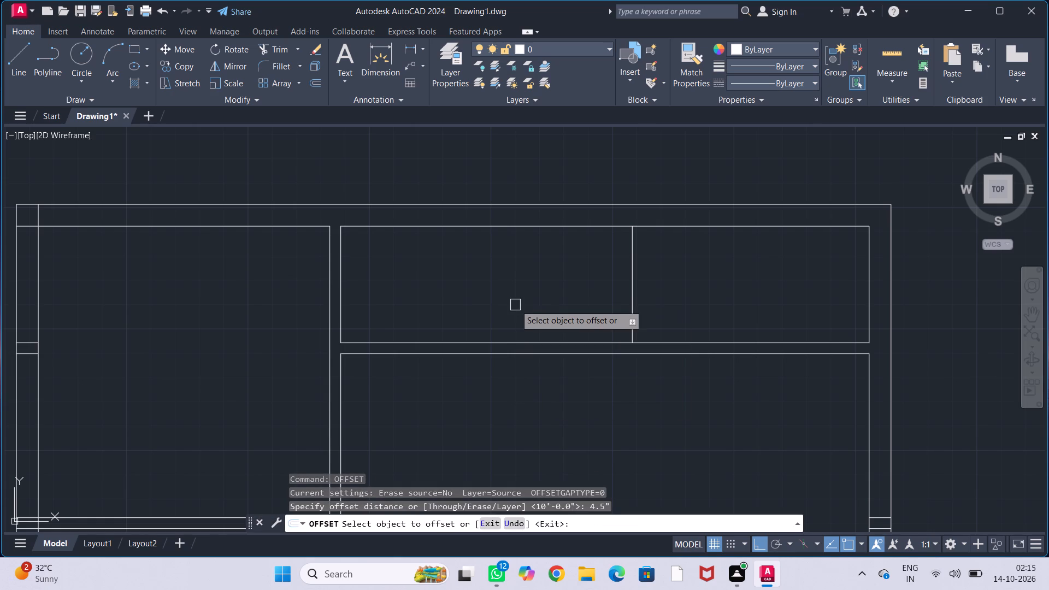
pyautogui.click(631, 304)
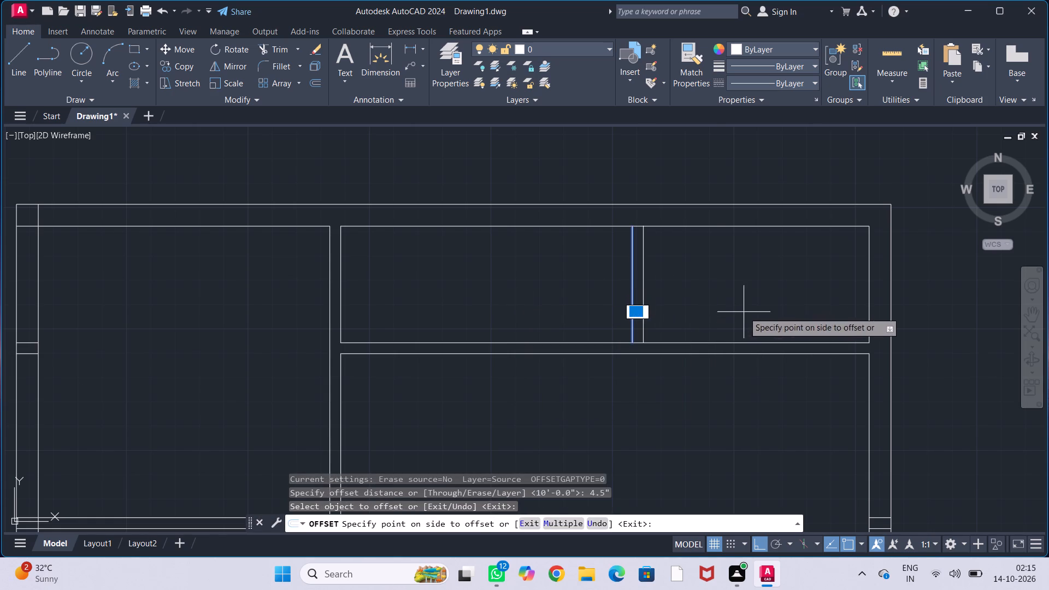
pyautogui.click(744, 312)
pyautogui.press('Escape')
pyautogui.press('Escape')
pyautogui.press('Escape')
pyautogui.press('Escape')
# Offset the lower line of the narrow upper-right rooms' bottom partition 14' downward.
pyautogui.scroll(-2, 717, 262)
pyautogui.moveTo(717, 263); pyautogui.dragTo(722, 262, button='middle')
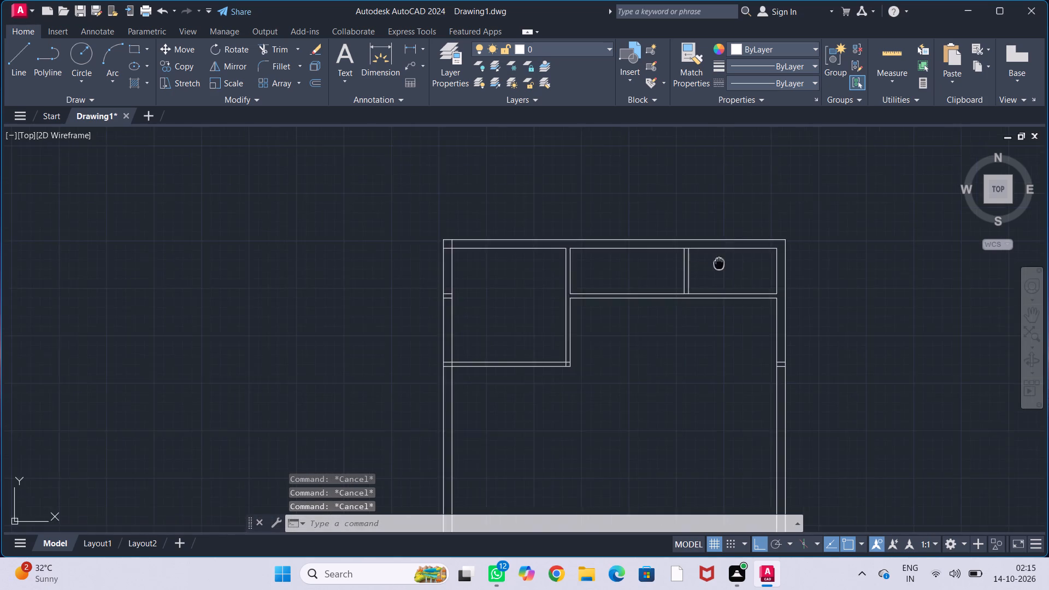
pyautogui.moveTo(722, 262); pyautogui.dragTo(787, 216, button='middle')
pyautogui.scroll(2, 765, 241)
pyautogui.moveTo(766, 238); pyautogui.dragTo(699, 306, button='middle')
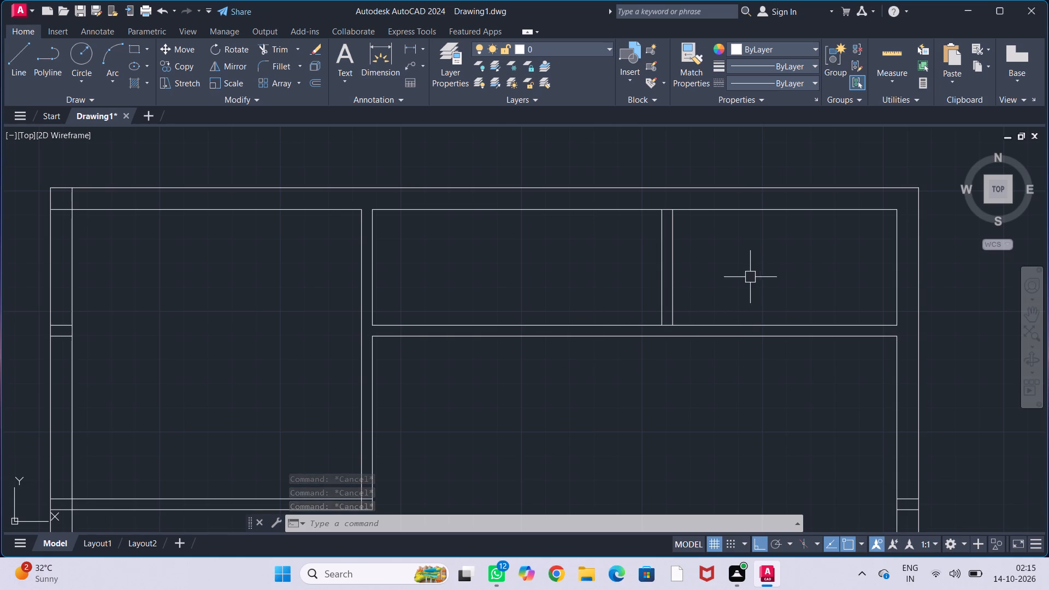
pyautogui.moveTo(709, 269); pyautogui.dragTo(718, 263, button='middle')
pyautogui.moveTo(739, 268); pyautogui.dragTo(709, 282, button='middle')
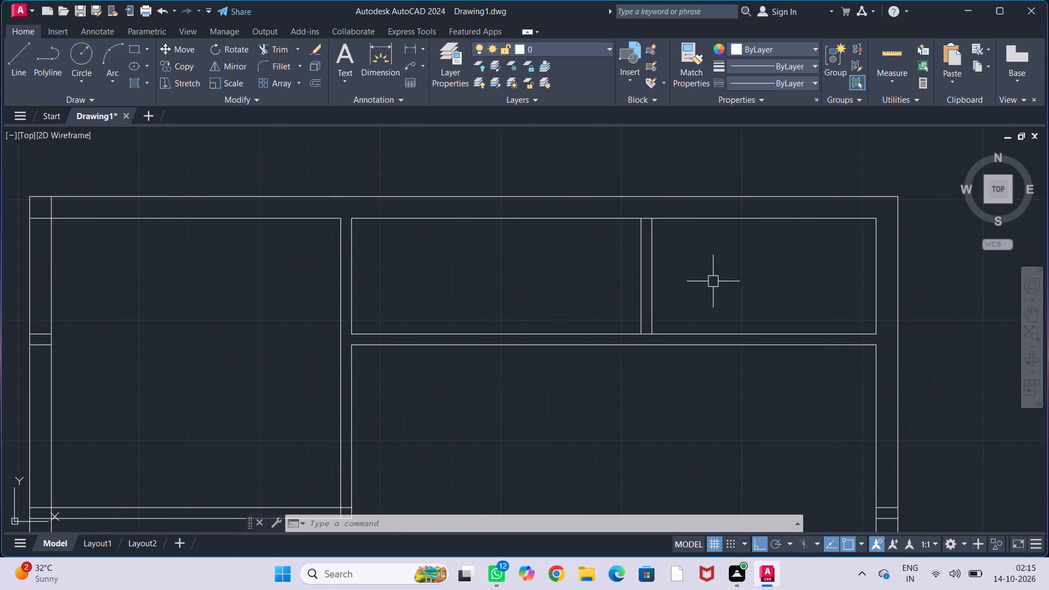
pyautogui.moveTo(716, 296); pyautogui.dragTo(735, 249, button='middle')
pyautogui.moveTo(733, 365); pyautogui.dragTo(736, 270, button='middle')
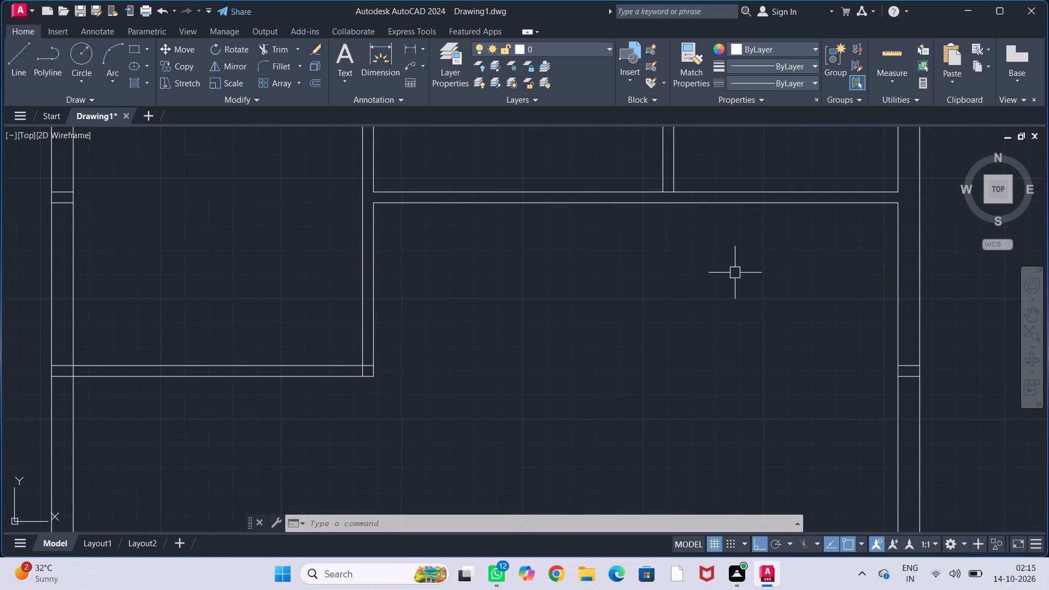
pyautogui.moveTo(730, 291); pyautogui.dragTo(734, 269, button='middle')
pyautogui.moveTo(738, 305); pyautogui.dragTo(730, 288, button='middle')
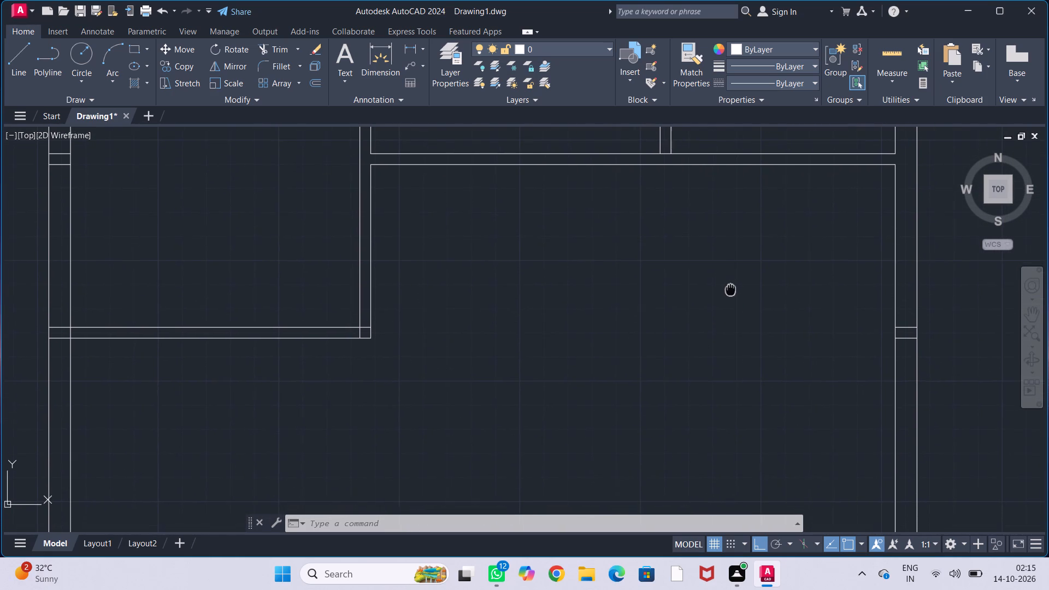
pyautogui.moveTo(730, 288); pyautogui.dragTo(717, 282, button='middle')
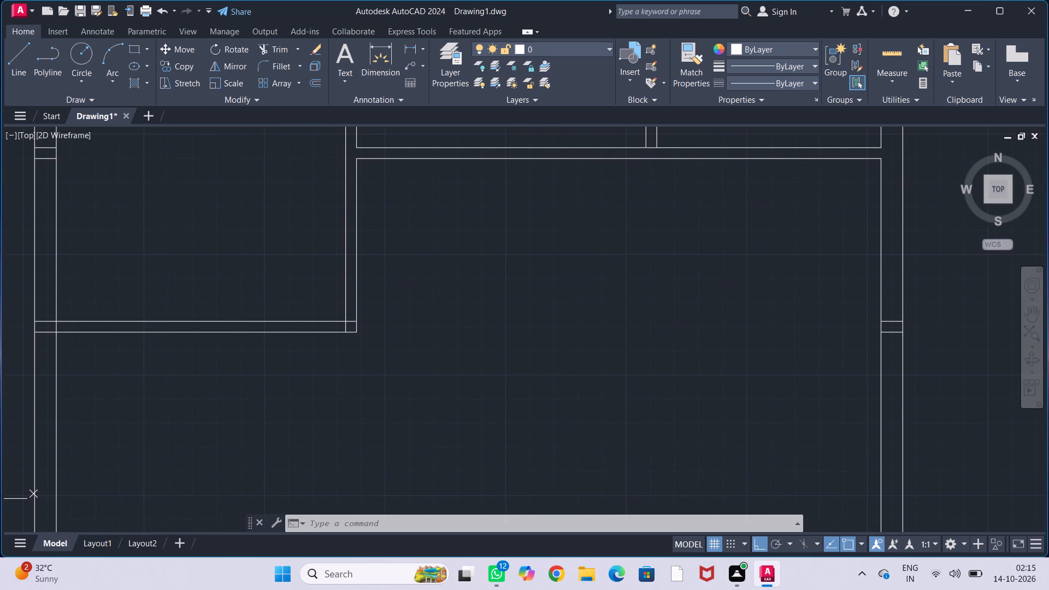
pyautogui.write('off')
pyautogui.press('Return')
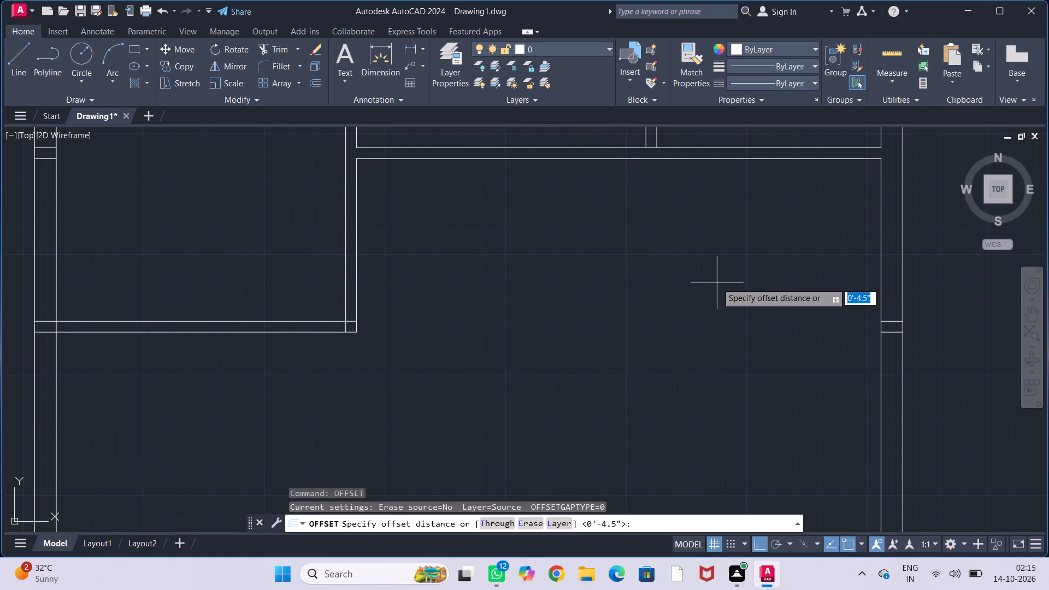
pyautogui.write("14'")
pyautogui.press('Return')
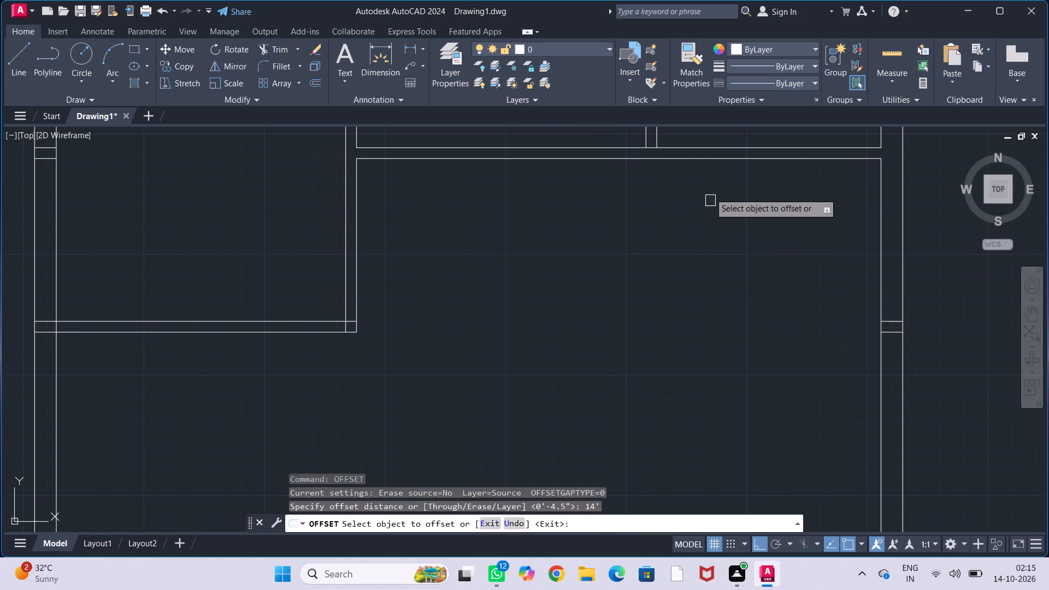
pyautogui.moveTo(726, 163); pyautogui.dragTo(724, 173)
pyautogui.click(725, 312)
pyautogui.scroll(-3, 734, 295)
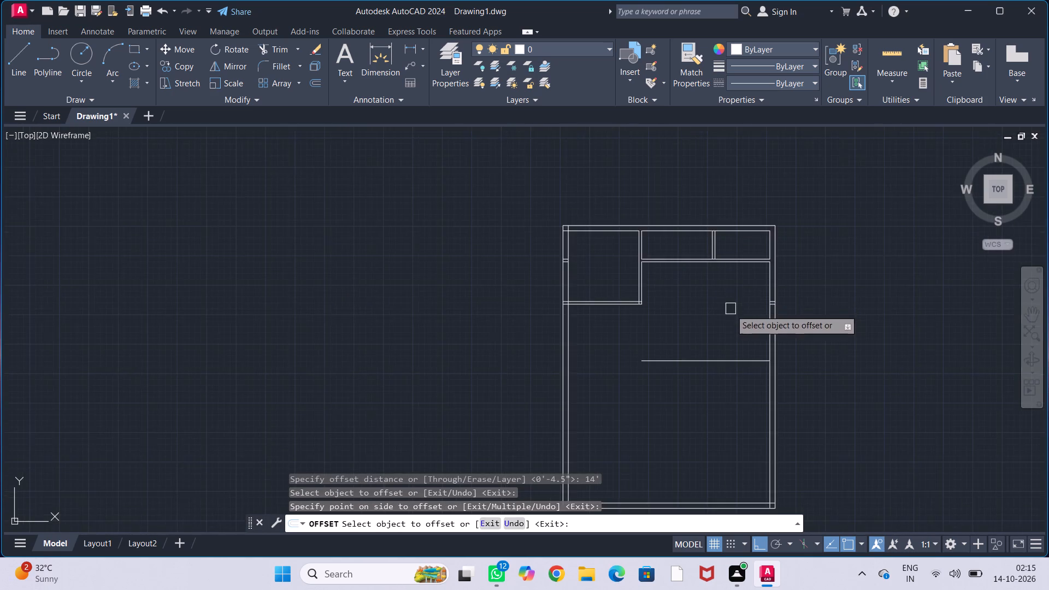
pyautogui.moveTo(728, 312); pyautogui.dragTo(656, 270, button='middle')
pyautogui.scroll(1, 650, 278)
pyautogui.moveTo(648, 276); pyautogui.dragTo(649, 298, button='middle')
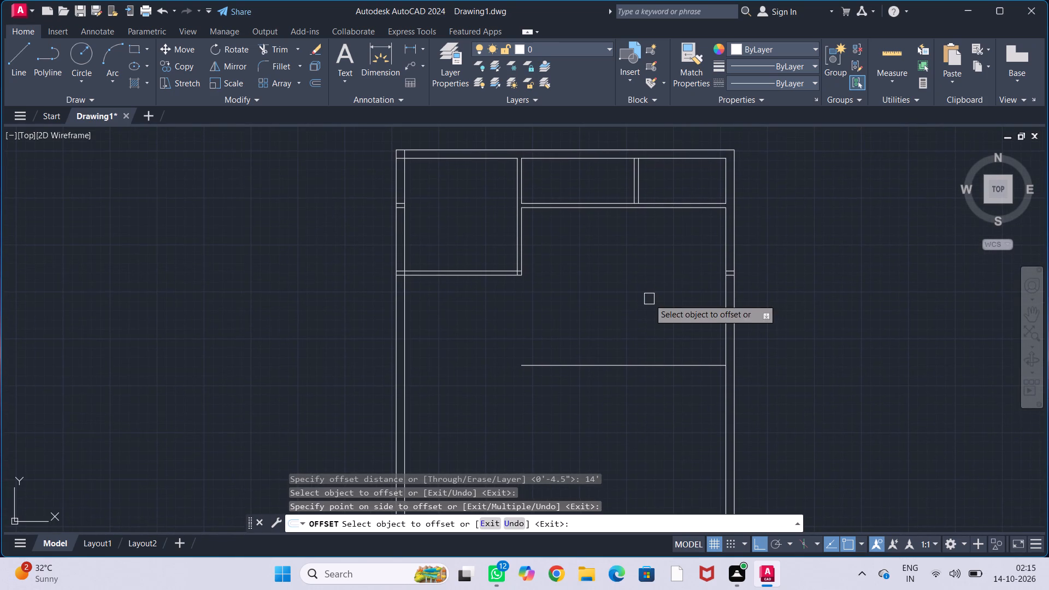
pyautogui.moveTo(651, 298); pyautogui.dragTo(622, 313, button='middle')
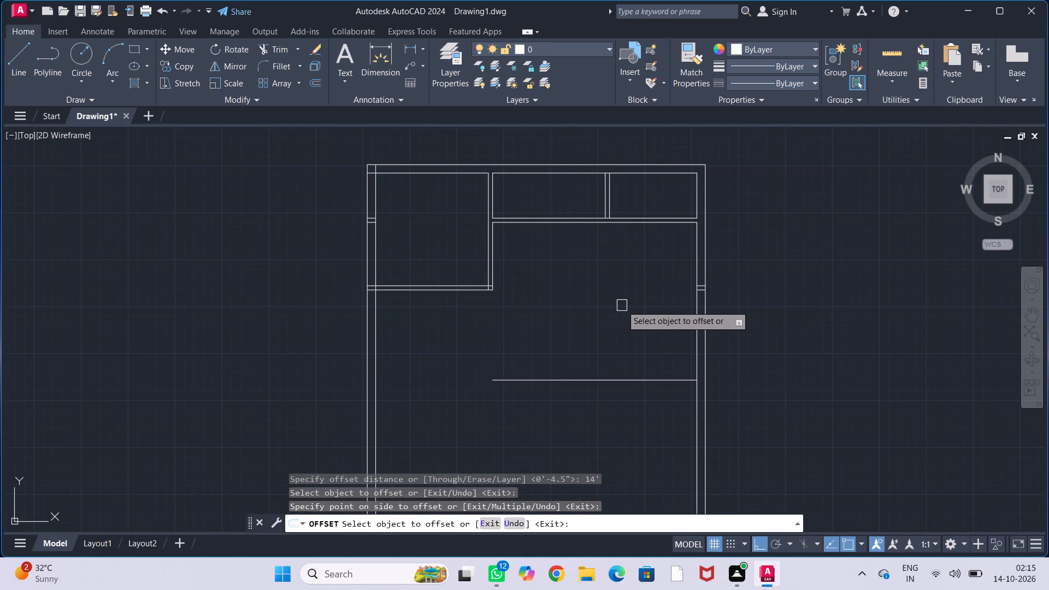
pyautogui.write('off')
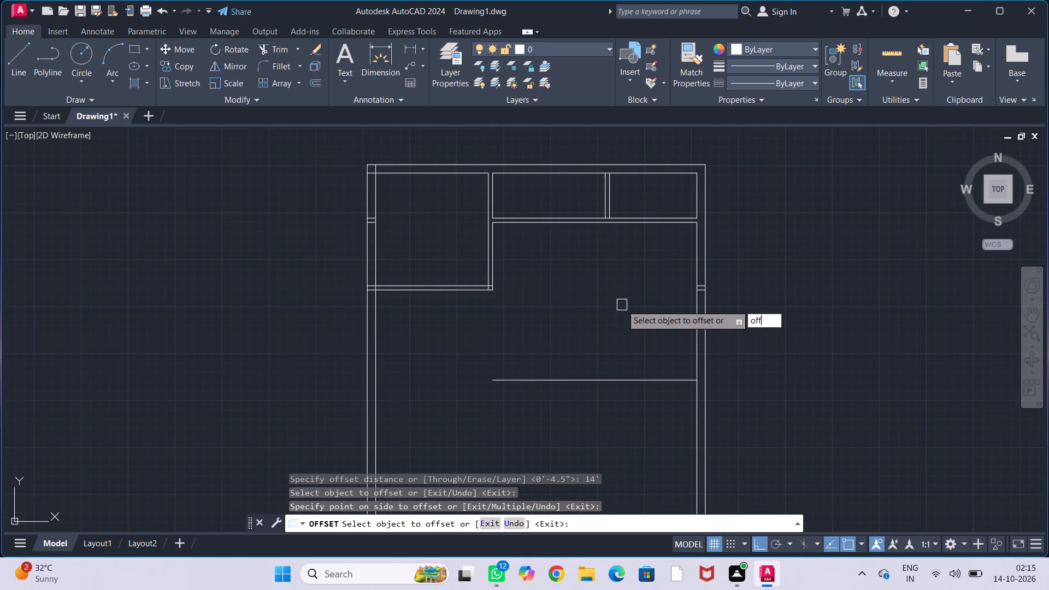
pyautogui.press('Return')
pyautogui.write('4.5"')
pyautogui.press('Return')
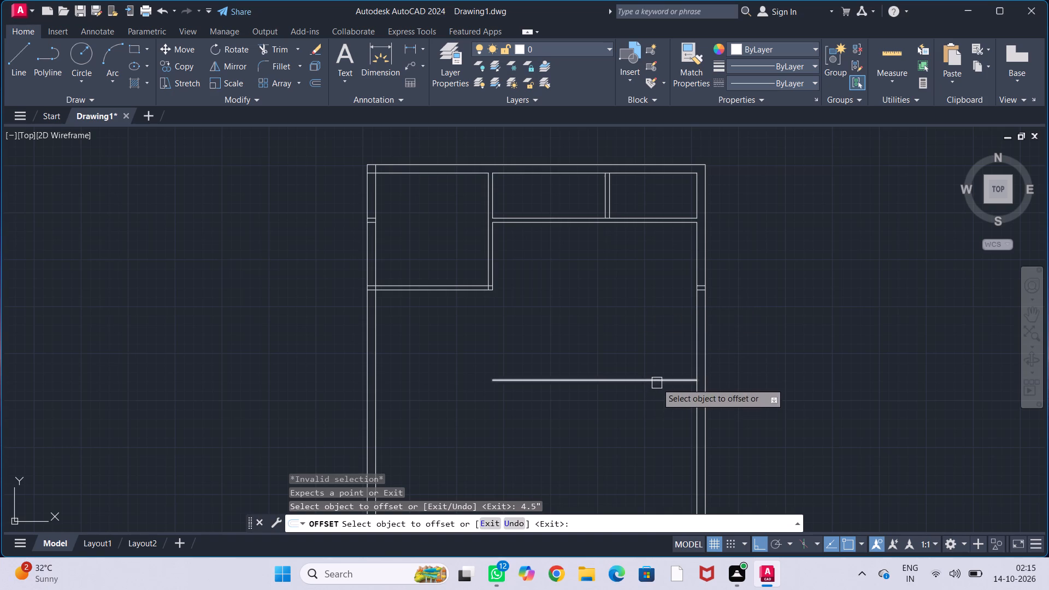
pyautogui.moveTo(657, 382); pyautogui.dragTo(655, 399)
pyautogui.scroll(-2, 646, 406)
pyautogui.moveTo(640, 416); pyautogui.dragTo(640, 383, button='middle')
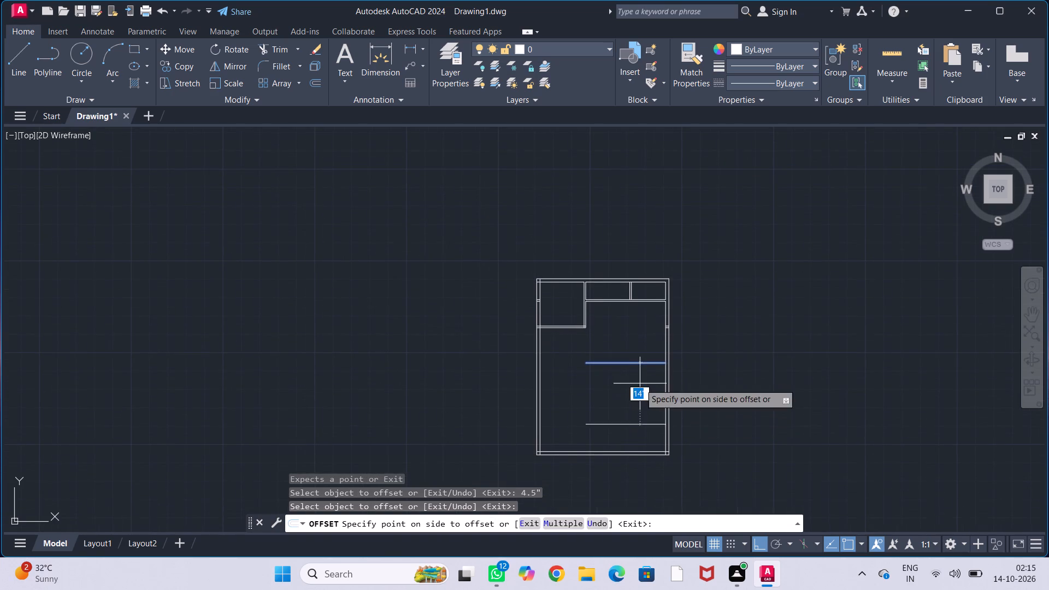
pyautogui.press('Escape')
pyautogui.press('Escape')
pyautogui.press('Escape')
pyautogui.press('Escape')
# Offset the new horizontal line, 14' below the upper partition, another 4.5" downward to form a partition.
pyautogui.scroll(2, 624, 377)
pyautogui.moveTo(631, 369); pyautogui.dragTo(624, 373, button='middle')
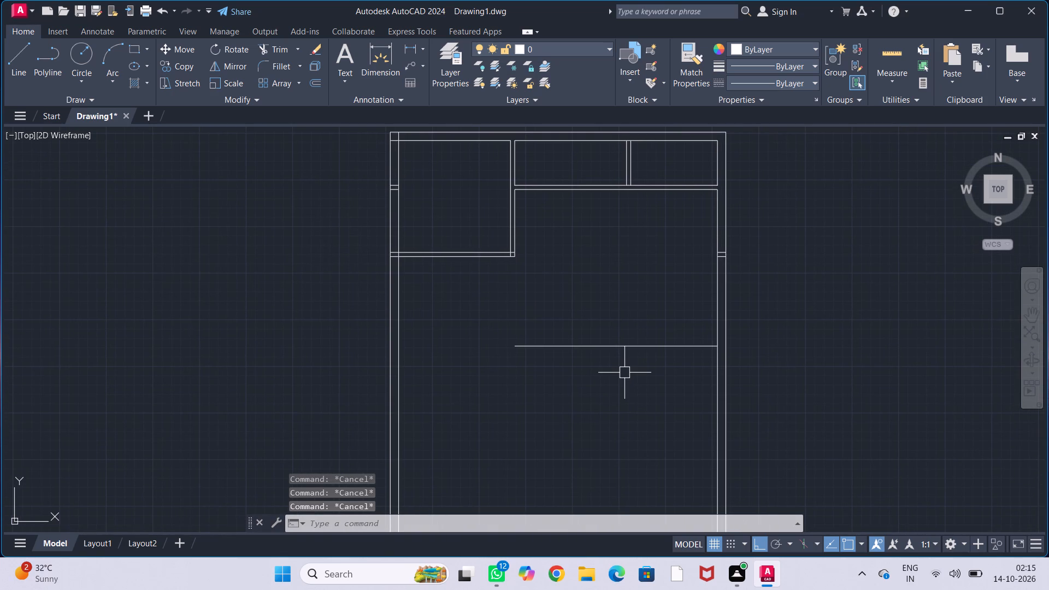
pyautogui.write('off')
pyautogui.press('Return')
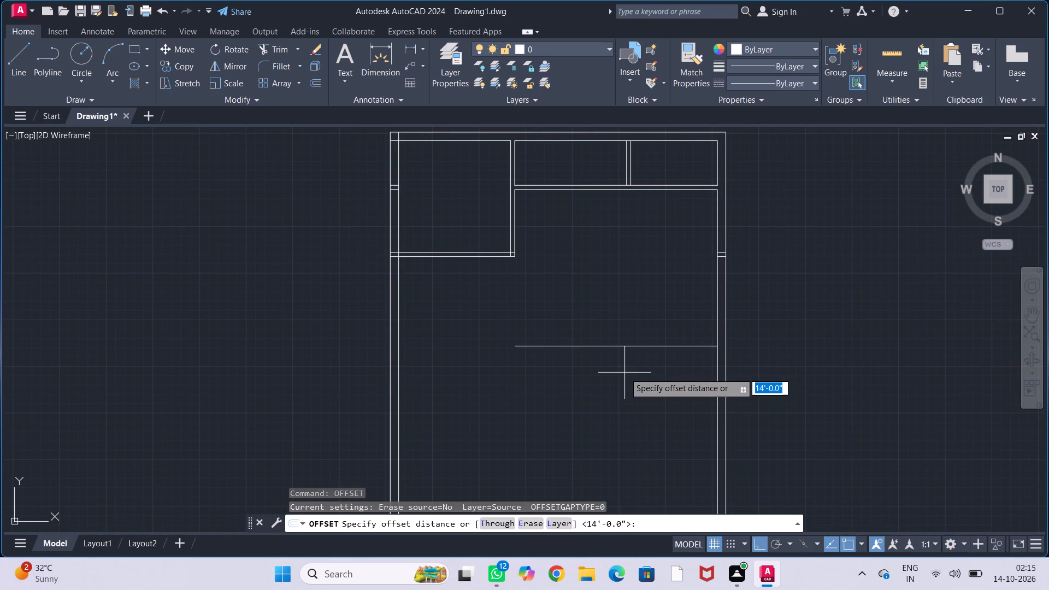
pyautogui.write('4.5"')
pyautogui.press('Return')
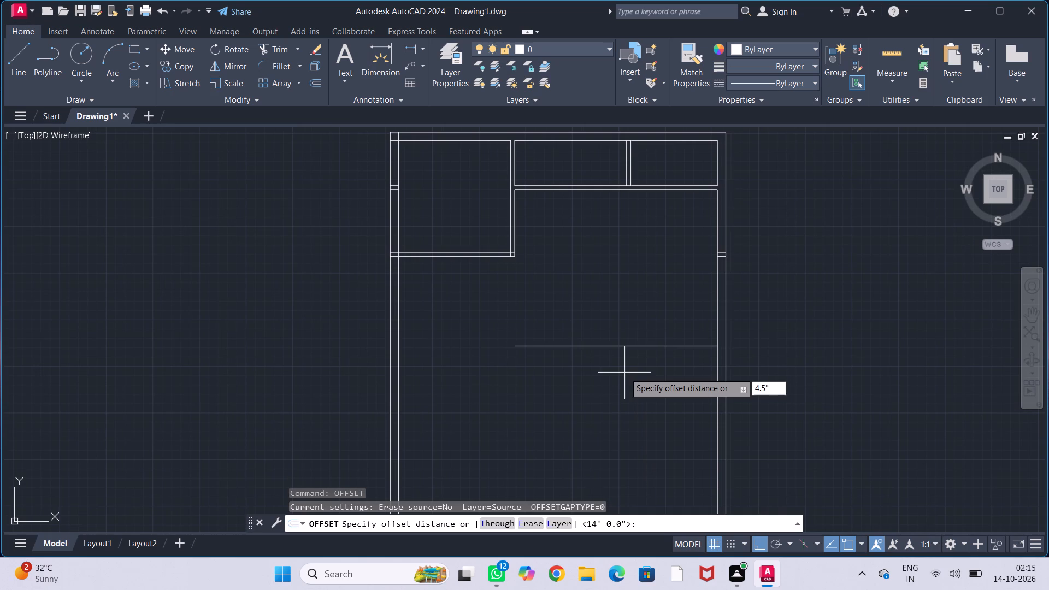
pyautogui.click(642, 343)
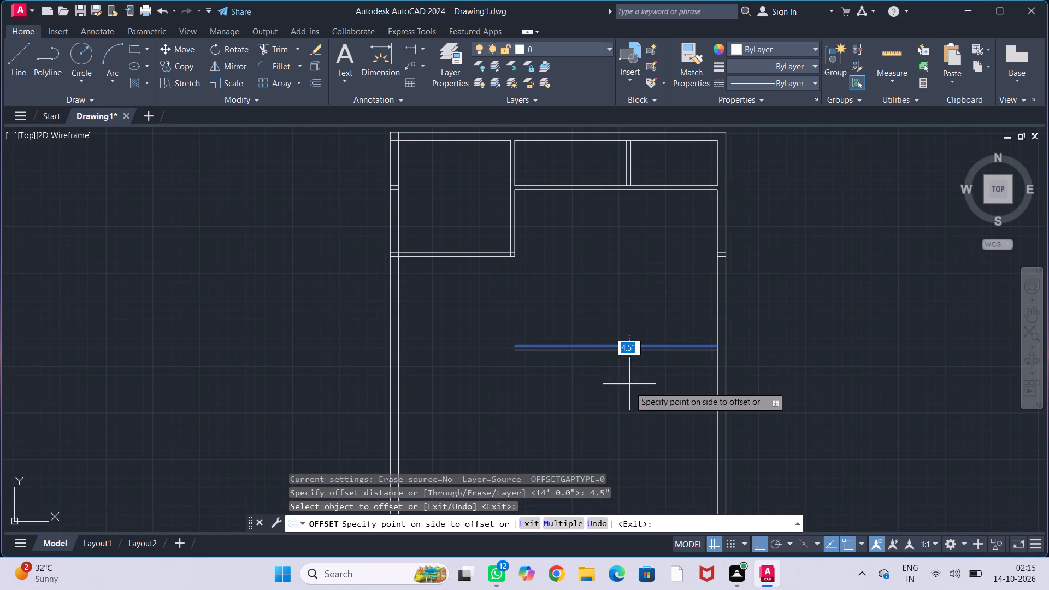
pyautogui.click(628, 409)
pyautogui.press('Escape')
pyautogui.press('Escape')
pyautogui.press('Escape')
pyautogui.press('Escape')
# Trim the two leftover short lines across the right outer wall, level with the upper-left room's bottom partition.
pyautogui.scroll(-1, 624, 376)
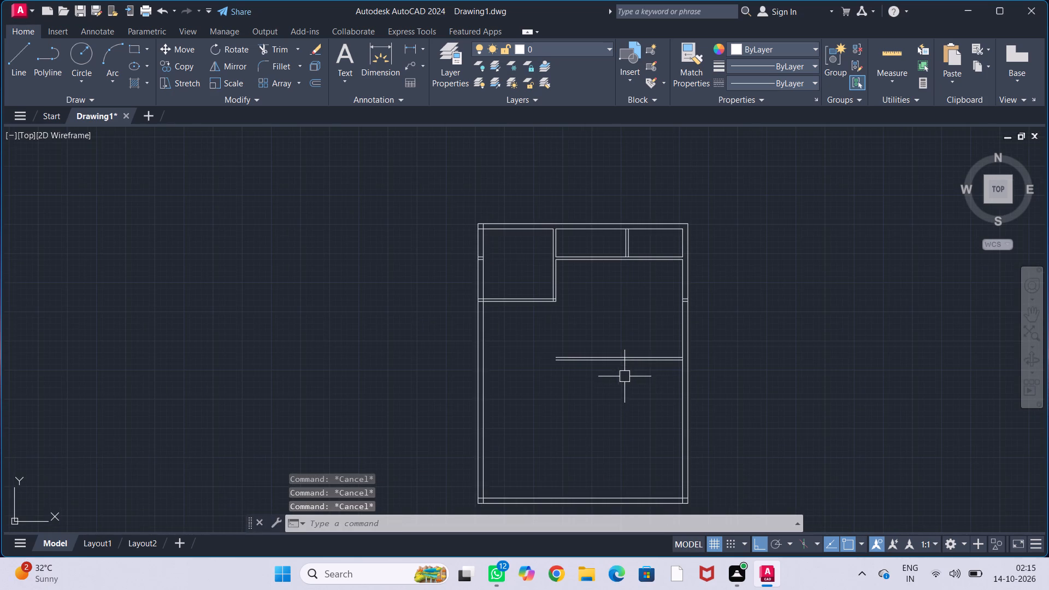
pyautogui.moveTo(624, 376); pyautogui.dragTo(648, 386, button='middle')
pyautogui.scroll(2, 646, 351)
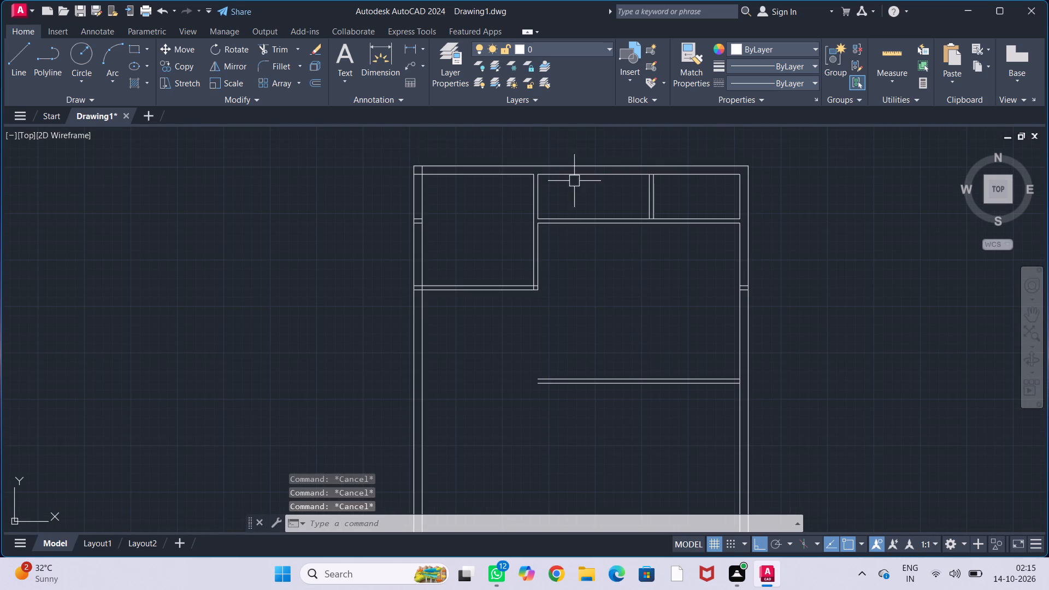
pyautogui.moveTo(627, 259); pyautogui.dragTo(568, 280, button='middle')
pyautogui.moveTo(532, 287); pyautogui.dragTo(556, 273, button='middle')
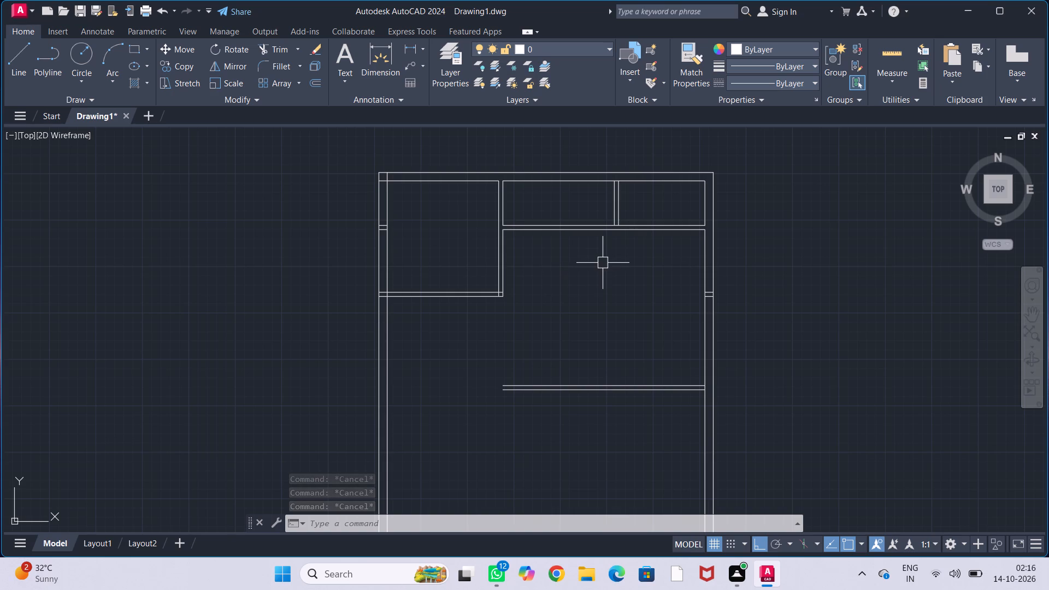
pyautogui.moveTo(634, 280); pyautogui.dragTo(665, 252, button='middle')
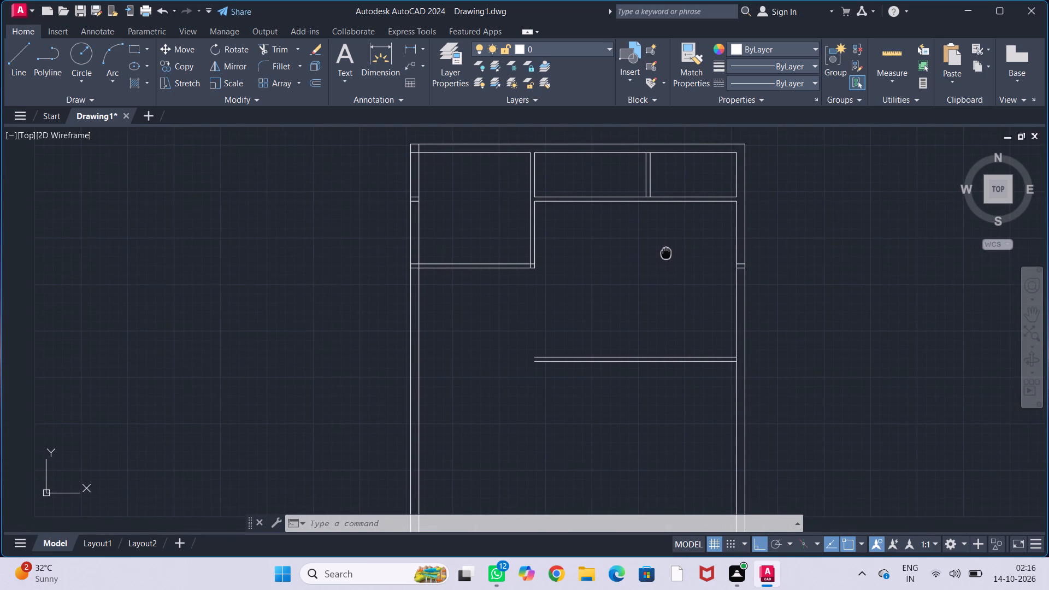
pyautogui.moveTo(665, 252); pyautogui.dragTo(663, 244, button='middle')
pyautogui.middleClick(663, 244)
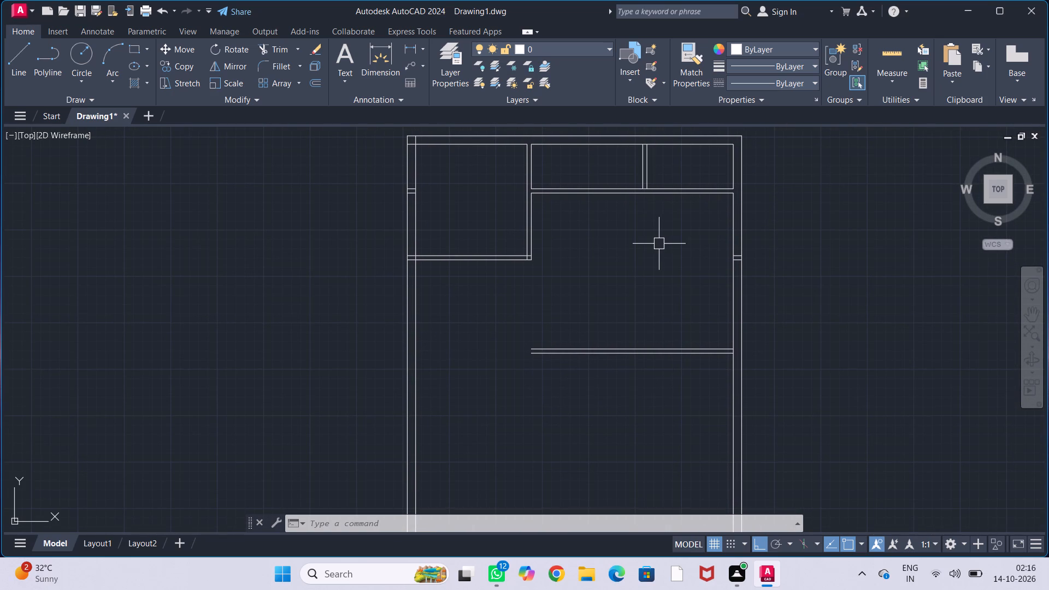
pyautogui.write('tr')
pyautogui.press('Return')
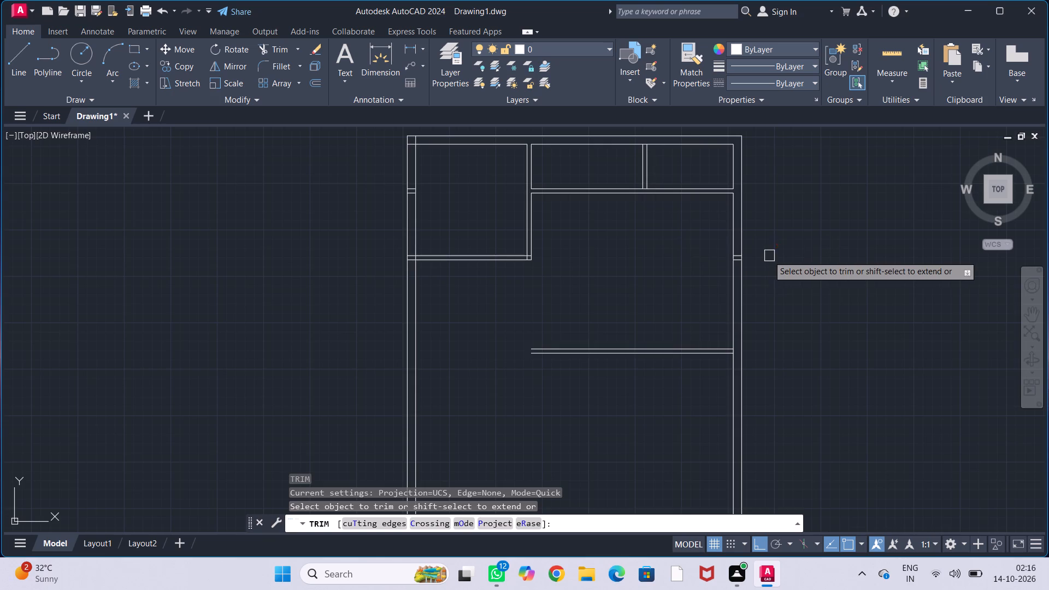
pyautogui.scroll(3, 742, 262)
pyautogui.scroll(3, 699, 272)
pyautogui.moveTo(728, 127); pyautogui.dragTo(734, 227)
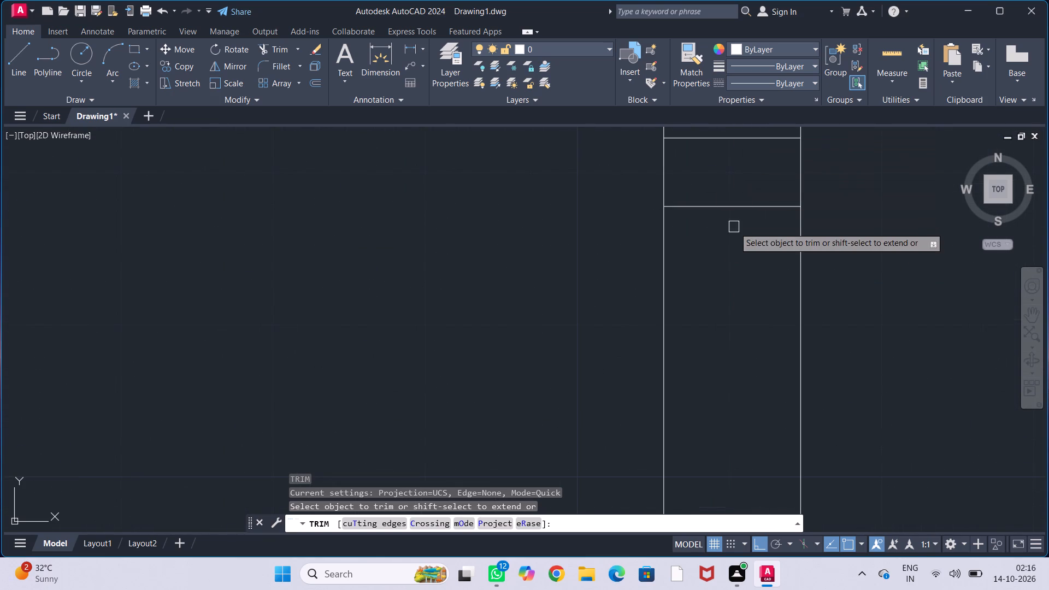
pyautogui.moveTo(734, 227); pyautogui.dragTo(734, 228)
pyautogui.click(740, 205)
pyautogui.click(729, 140)
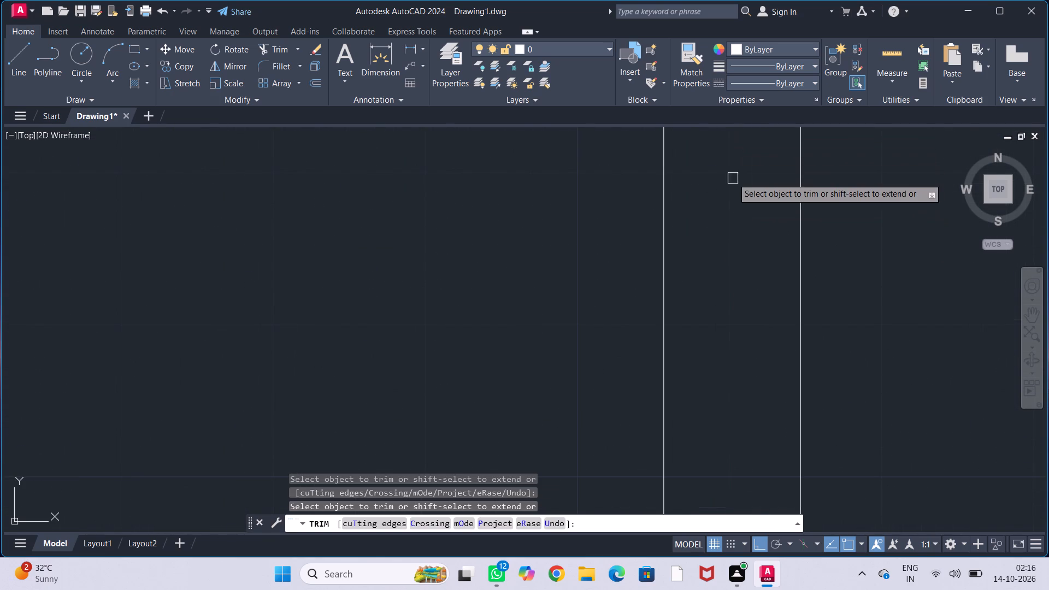
# Trim the right outer wall's inner line between the two lines of the new lower partition to open the junction.
pyautogui.scroll(-5, 733, 178)
pyautogui.moveTo(742, 290); pyautogui.dragTo(765, 158, button='middle')
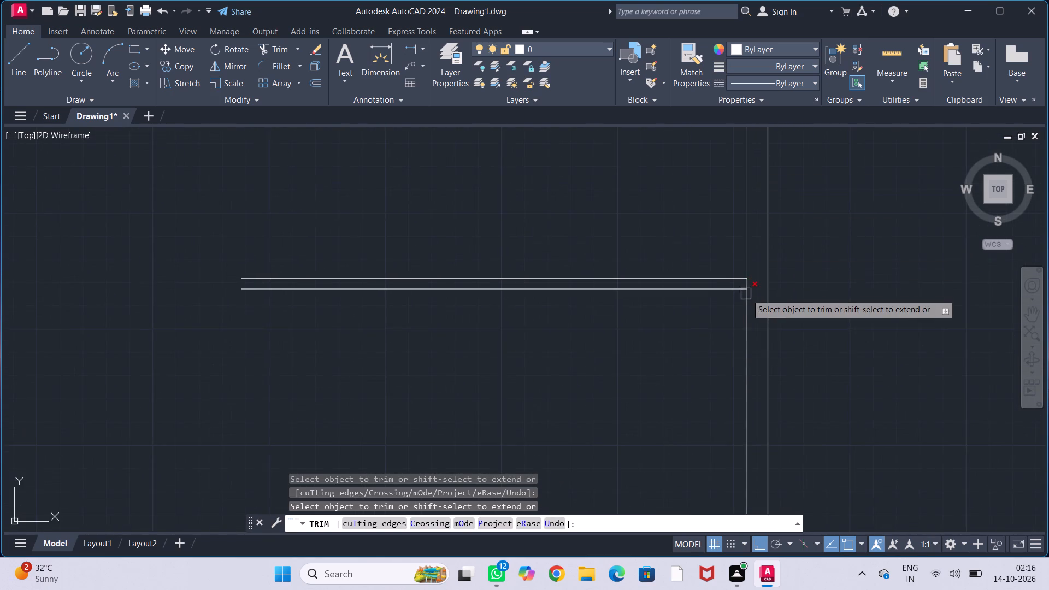
pyautogui.scroll(5, 751, 290)
pyautogui.click(704, 286)
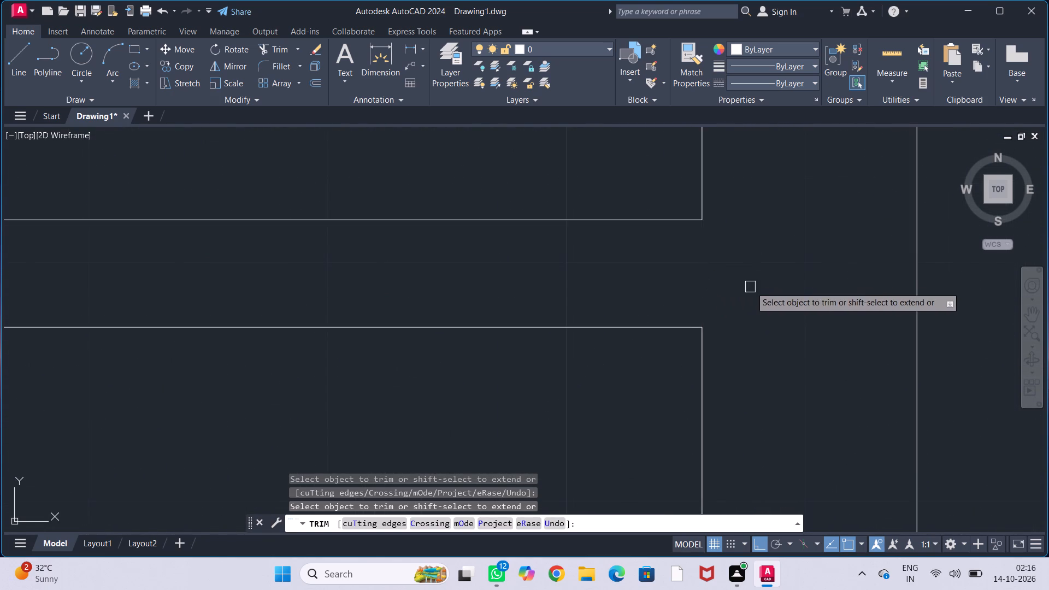
pyautogui.scroll(-1, 751, 286)
pyautogui.press('Escape')
pyautogui.press('Escape')
pyautogui.press('Escape')
pyautogui.press('Escape')
# Offset the right outer wall's inner line 10' to the left, inside the middle room between the two horizontal partitions.
pyautogui.scroll(-5, 751, 279)
pyautogui.moveTo(697, 227); pyautogui.dragTo(700, 337, button='middle')
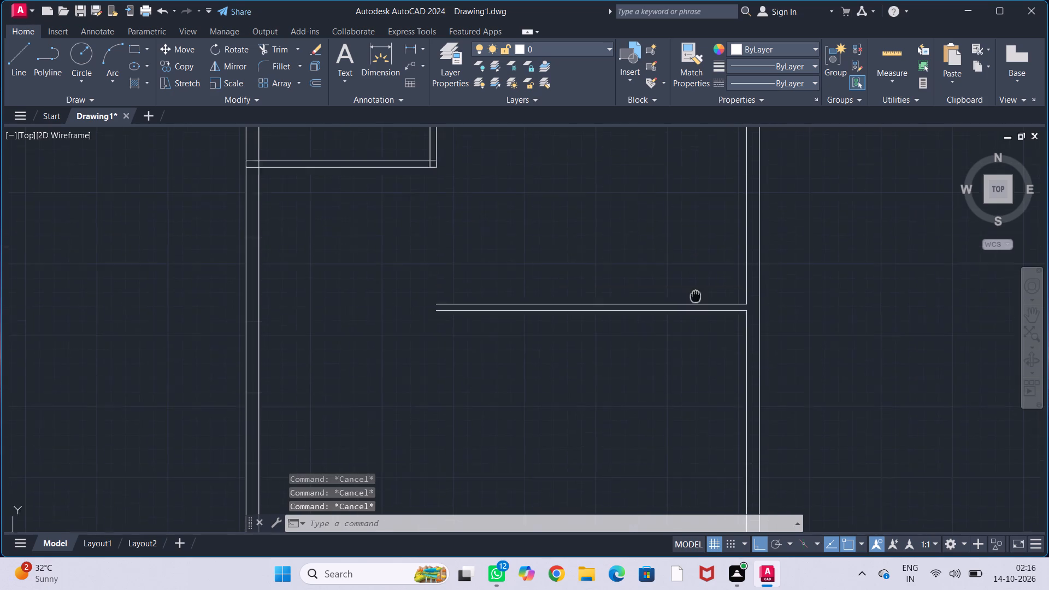
pyautogui.scroll(-2, 699, 318)
pyautogui.moveTo(694, 312); pyautogui.dragTo(721, 338, button='middle')
pyautogui.scroll(2, 705, 323)
pyautogui.moveTo(704, 315); pyautogui.dragTo(667, 303, button='middle')
pyautogui.write('off')
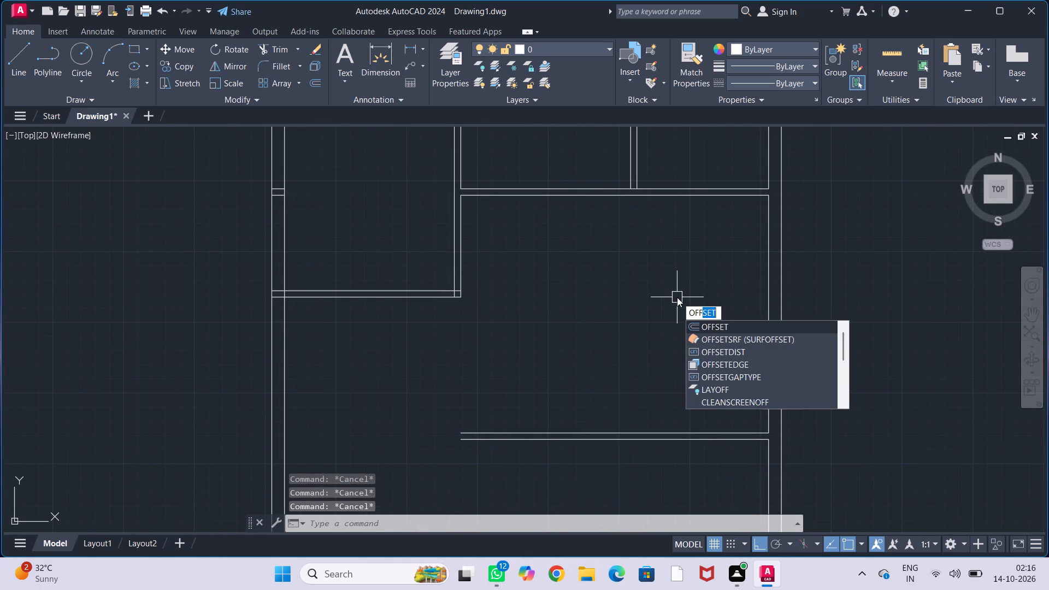
pyautogui.press('Return')
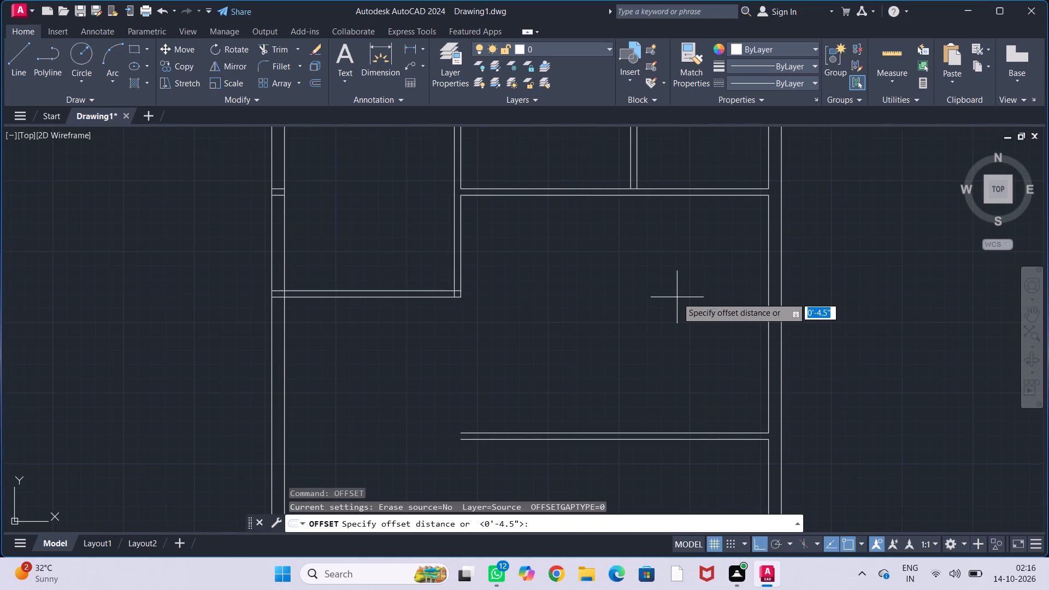
pyautogui.write("10'")
pyautogui.press('Return')
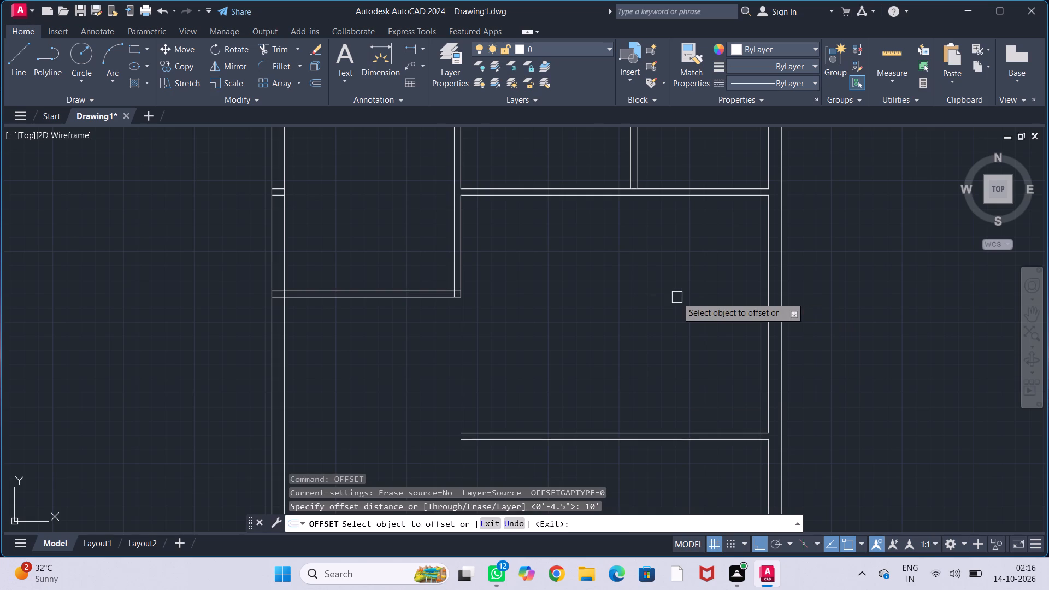
pyautogui.moveTo(764, 311); pyautogui.dragTo(753, 314)
pyautogui.click(691, 319)
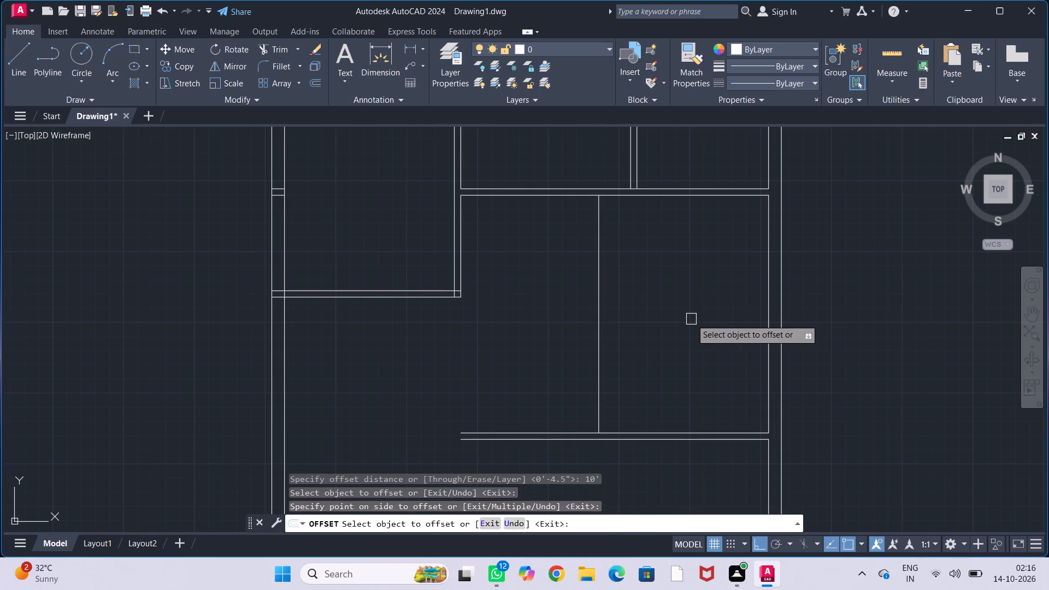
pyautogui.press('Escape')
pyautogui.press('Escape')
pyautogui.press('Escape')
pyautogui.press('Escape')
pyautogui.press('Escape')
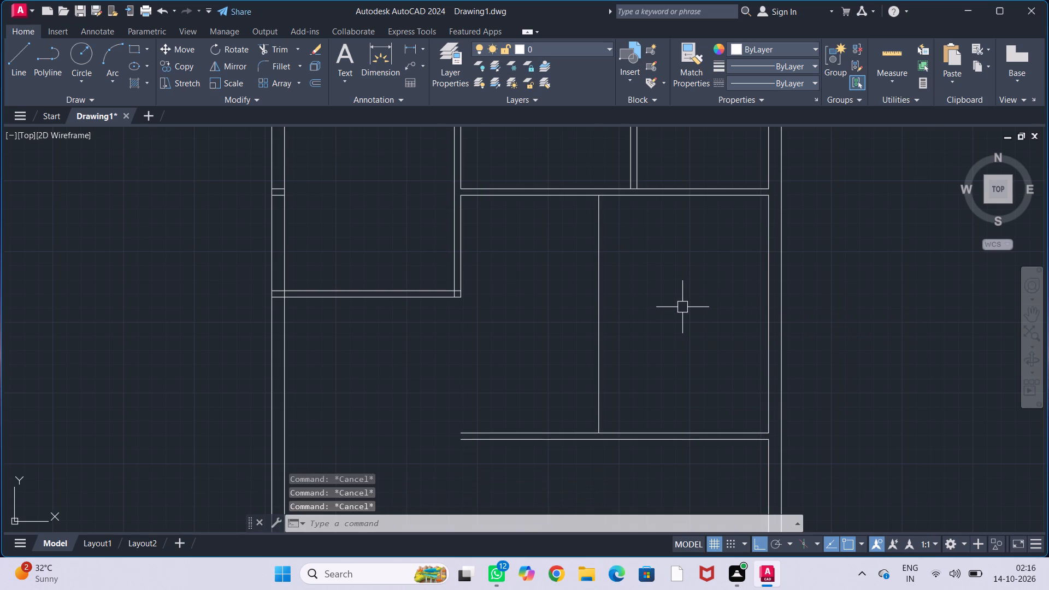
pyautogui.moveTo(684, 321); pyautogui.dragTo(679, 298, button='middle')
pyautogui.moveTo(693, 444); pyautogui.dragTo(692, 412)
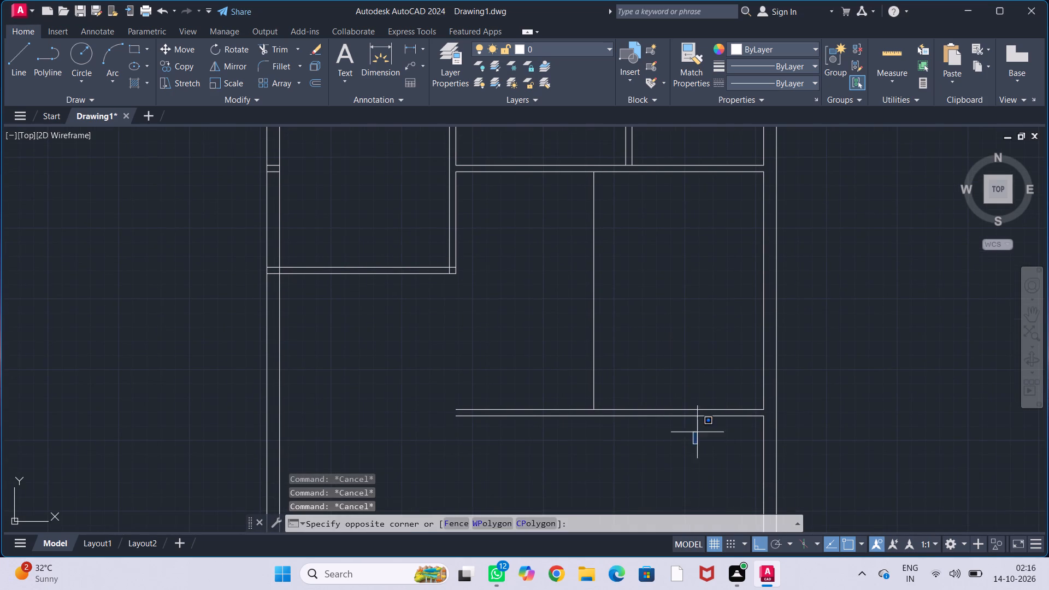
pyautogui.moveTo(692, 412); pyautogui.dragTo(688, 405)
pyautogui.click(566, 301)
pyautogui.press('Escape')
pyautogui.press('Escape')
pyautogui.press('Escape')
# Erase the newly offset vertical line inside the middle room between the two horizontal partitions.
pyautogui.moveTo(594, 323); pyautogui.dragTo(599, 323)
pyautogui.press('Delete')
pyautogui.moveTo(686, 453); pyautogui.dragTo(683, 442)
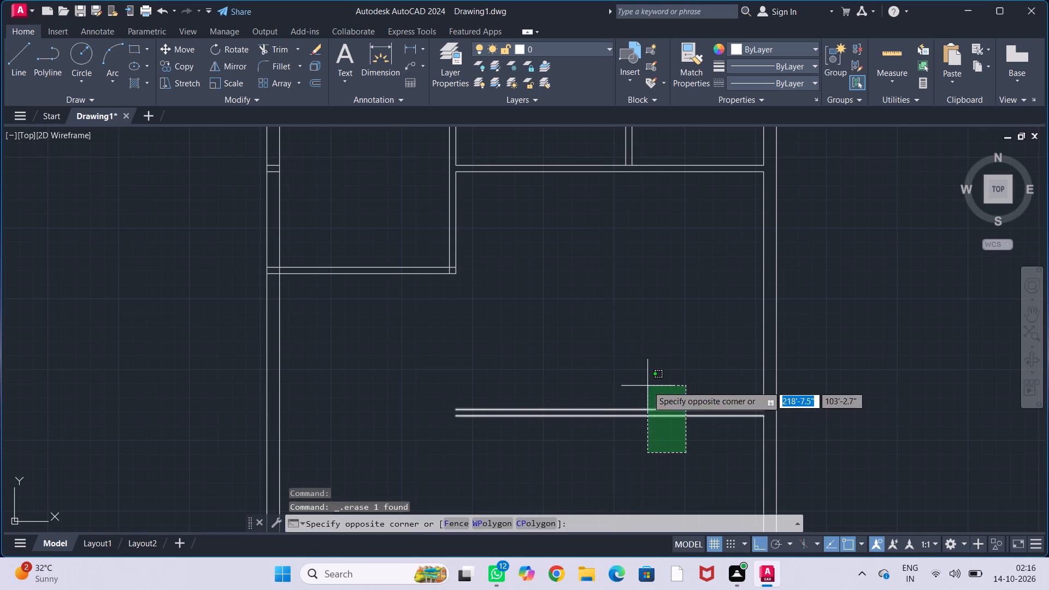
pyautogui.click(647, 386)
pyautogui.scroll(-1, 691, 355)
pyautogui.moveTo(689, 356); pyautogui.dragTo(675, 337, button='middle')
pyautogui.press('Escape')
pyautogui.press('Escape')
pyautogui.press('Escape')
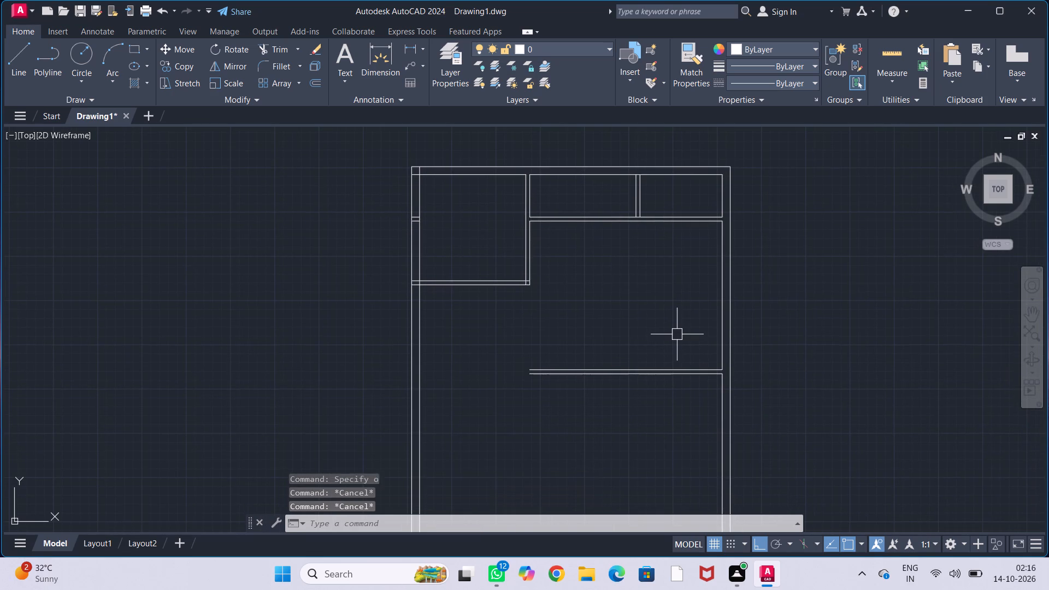
# Undo the erasure, the 10' offset and the latest trims on the right outer wall.
pyautogui.hotkey('ctrl', 'z')
pyautogui.hotkey('ctrl', 'z')
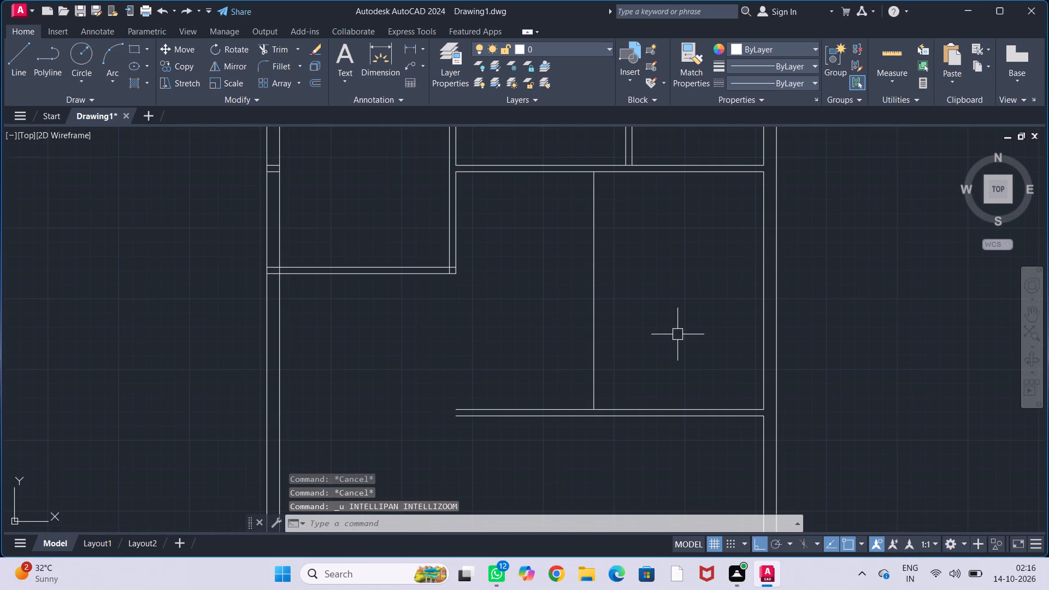
pyautogui.hotkey('ctrl', 'z')
pyautogui.hotkey('ctrl', 'z')
pyautogui.hotkey('ctrl', 'z')
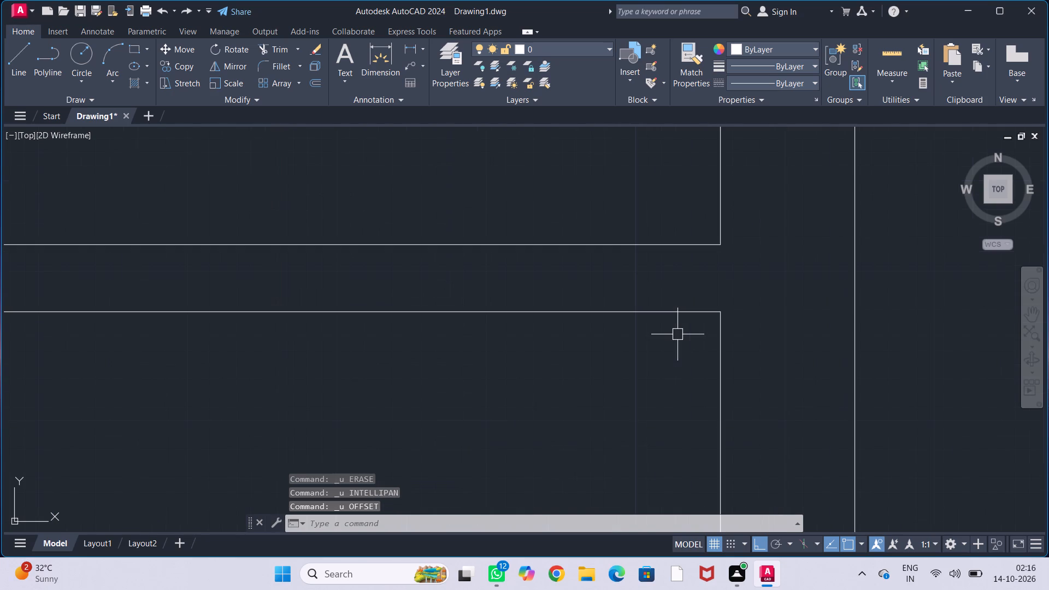
pyautogui.hotkey('ctrl', 'z')
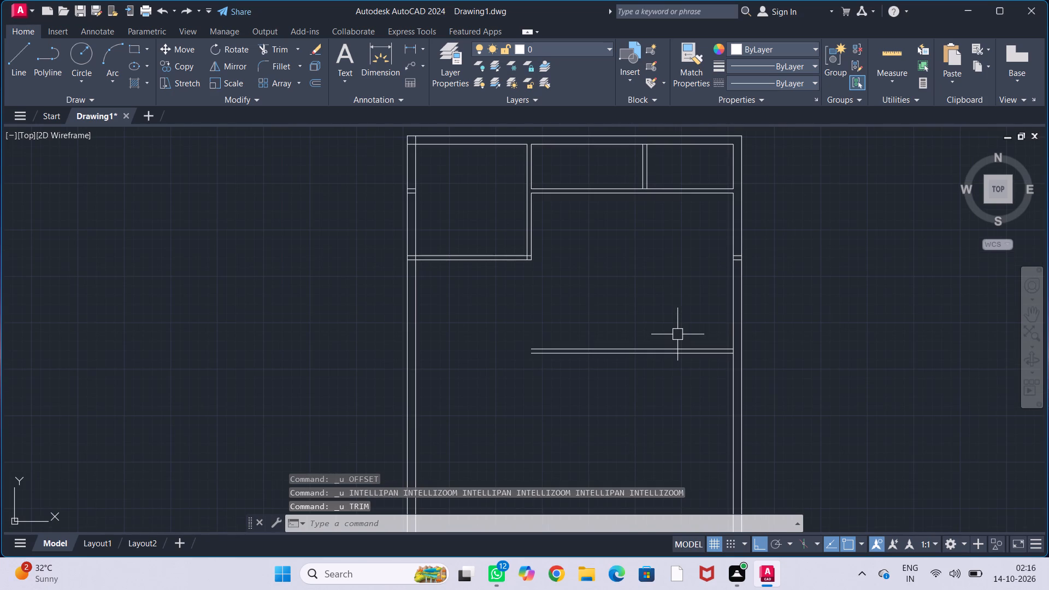
# Move both lines of the lower horizontal partition 4' straight up.
pyautogui.press('Escape')
pyautogui.press('Escape')
pyautogui.press('Escape')
pyautogui.moveTo(690, 396); pyautogui.dragTo(691, 387)
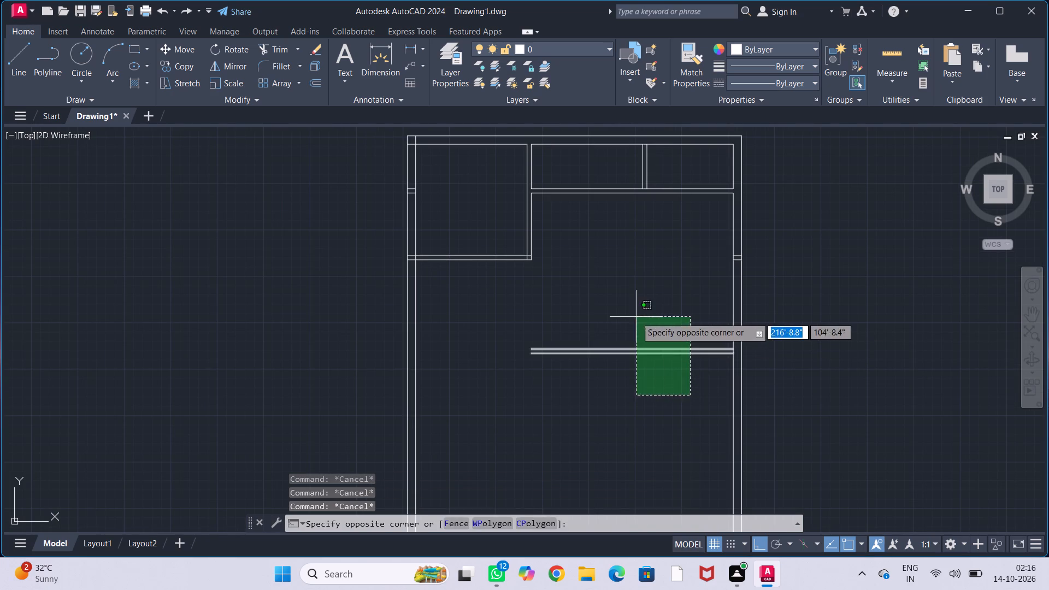
pyautogui.click(636, 317)
pyautogui.press('m')
pyautogui.press('Return')
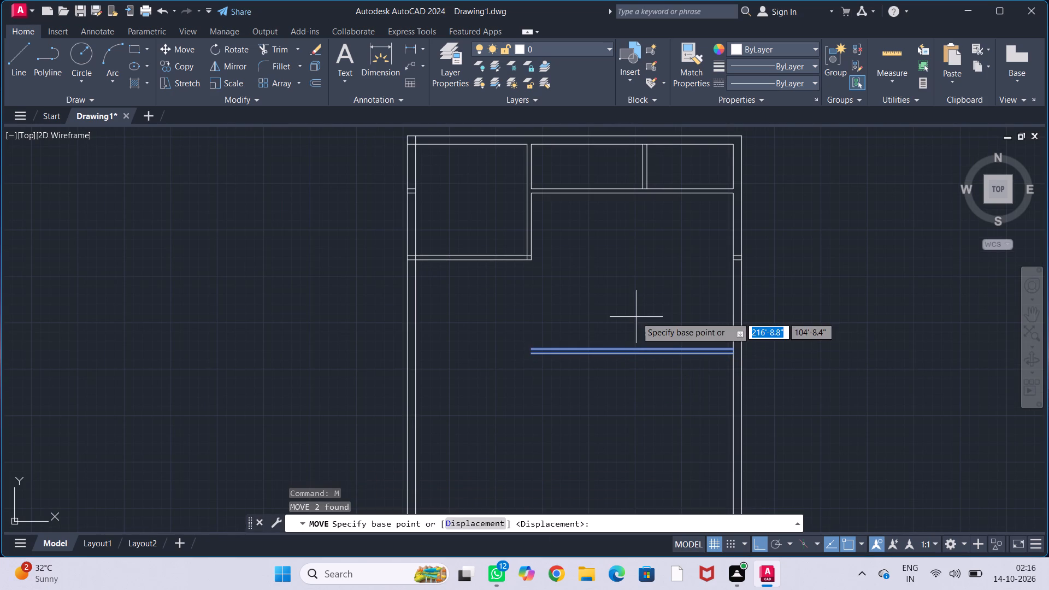
pyautogui.scroll(1, 707, 343)
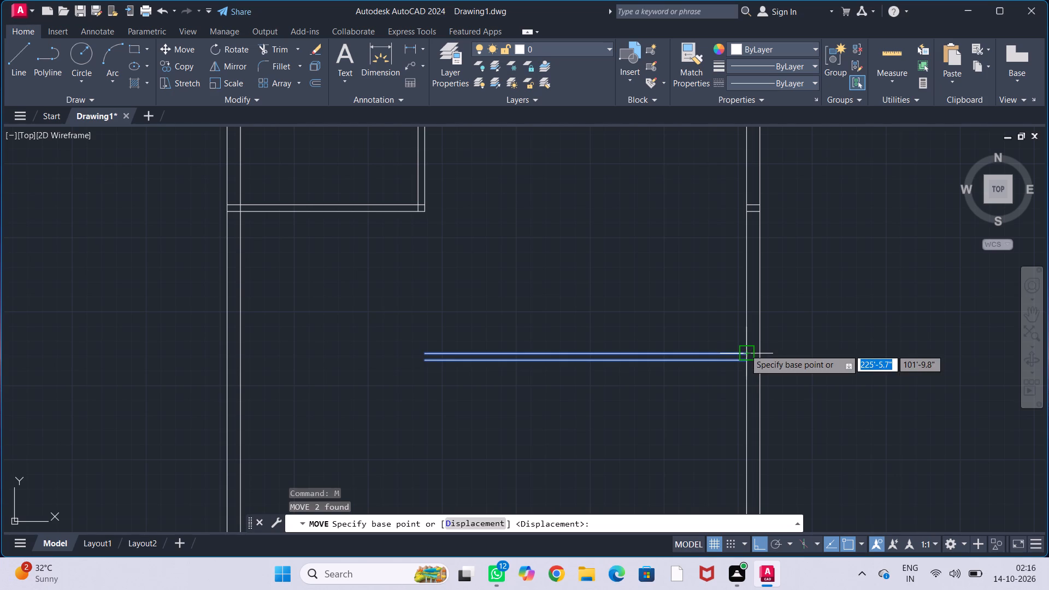
pyautogui.click(745, 349)
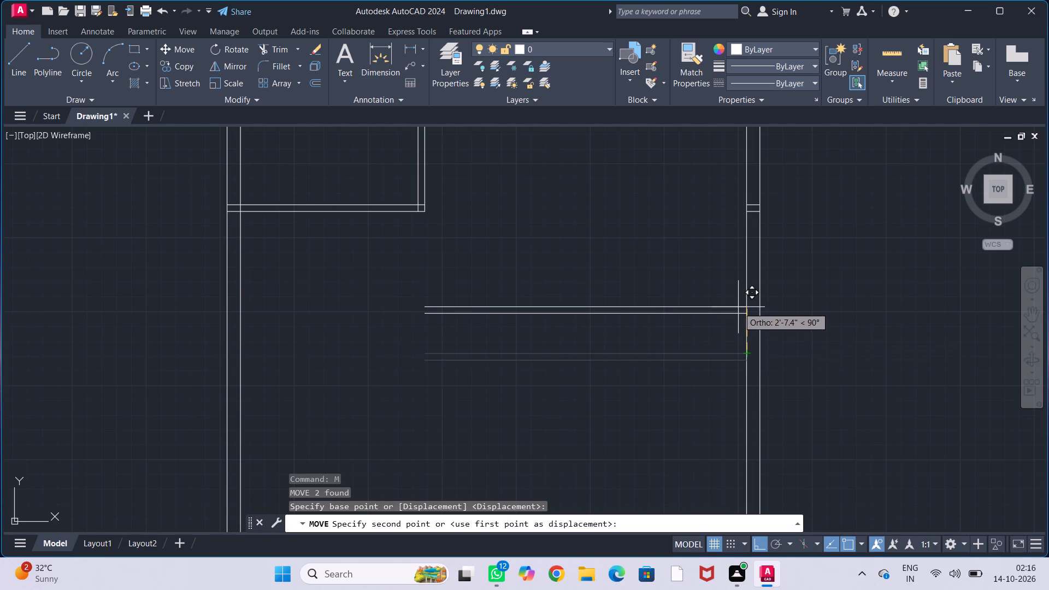
pyautogui.write("4'")
pyautogui.press('Return')
pyautogui.press('Escape')
pyautogui.press('Escape')
pyautogui.press('Escape')
pyautogui.press('Escape')
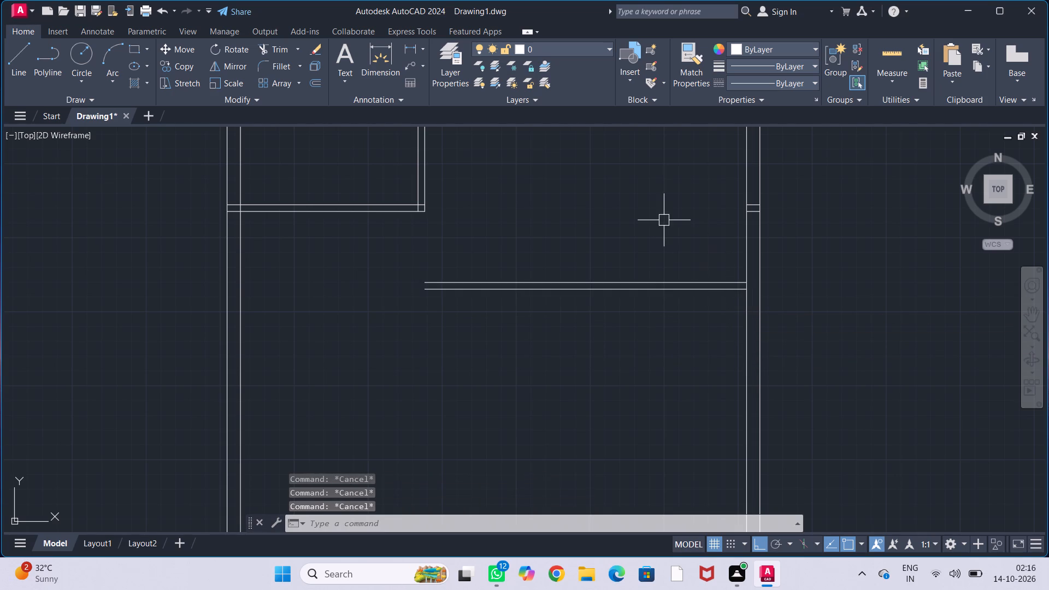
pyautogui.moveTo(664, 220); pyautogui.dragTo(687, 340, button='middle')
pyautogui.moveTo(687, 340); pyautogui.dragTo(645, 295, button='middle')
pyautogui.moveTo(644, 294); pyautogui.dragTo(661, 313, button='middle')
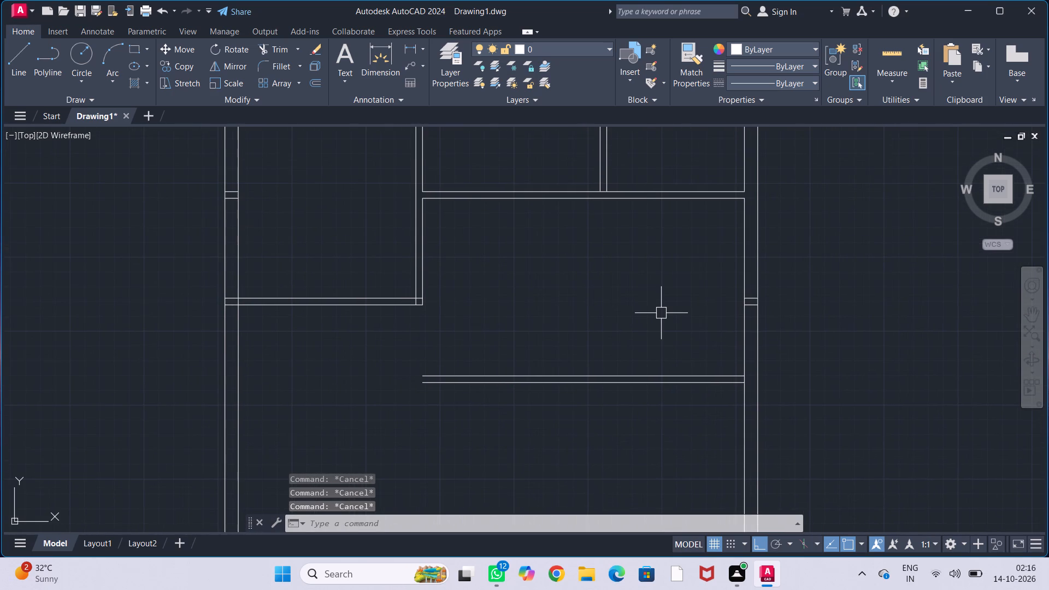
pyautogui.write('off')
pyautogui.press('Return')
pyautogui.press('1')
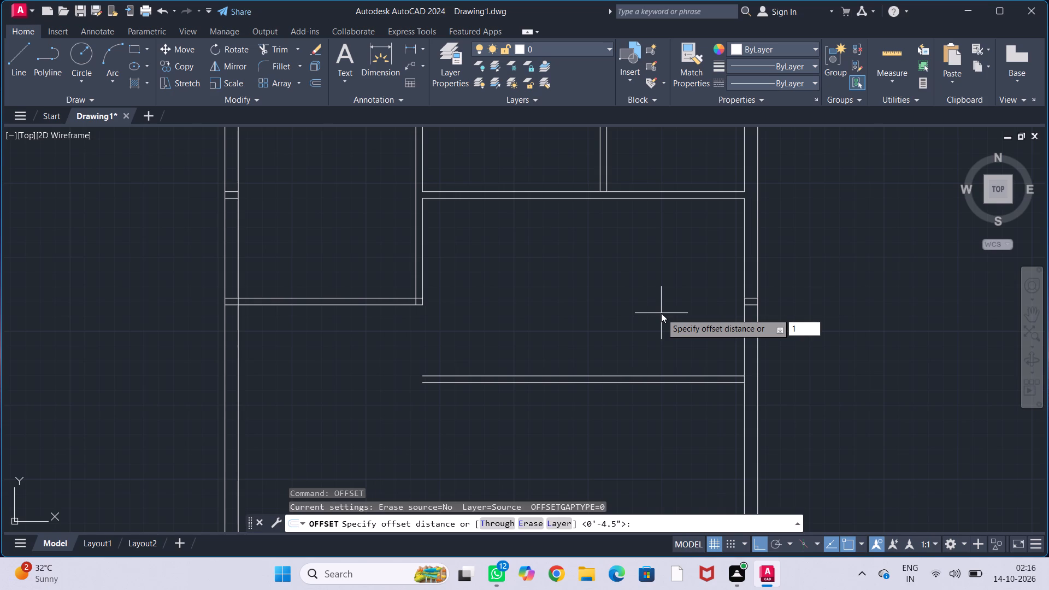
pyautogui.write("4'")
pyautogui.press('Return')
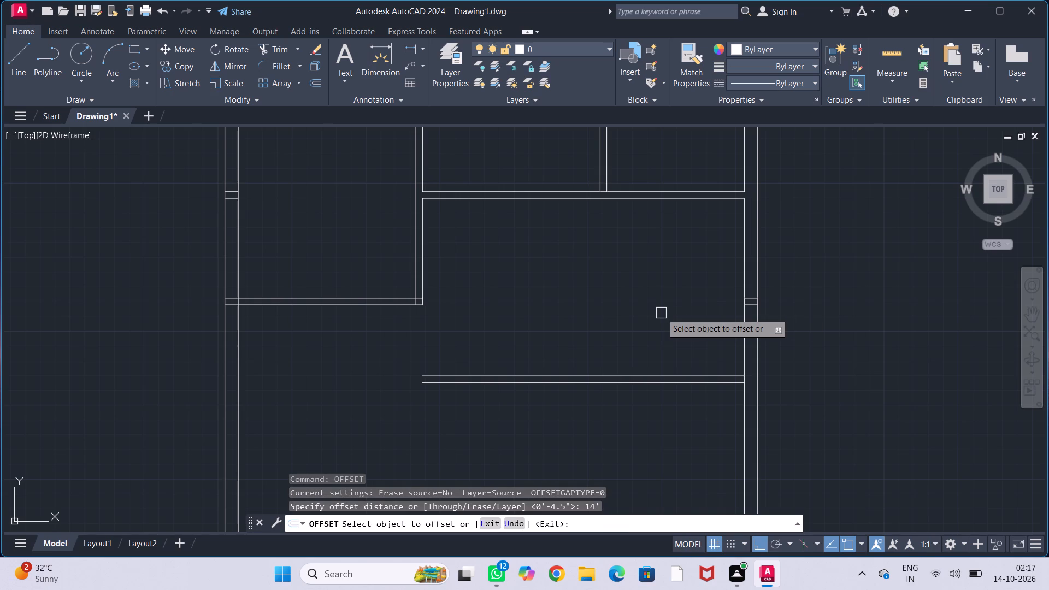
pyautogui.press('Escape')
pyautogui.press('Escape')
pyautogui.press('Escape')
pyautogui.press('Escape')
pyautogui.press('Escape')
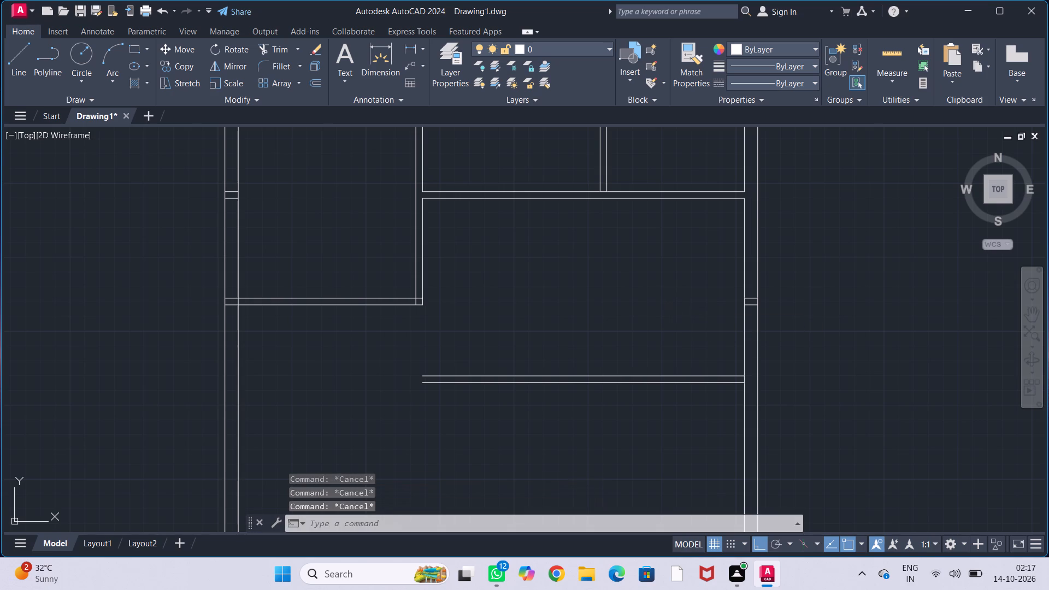
# Trim the two leftover short lines across the right outer wall, level with the upper-left room's bottom partition.
pyautogui.write('tr')
pyautogui.press('Return')
pyautogui.scroll(3, 757, 309)
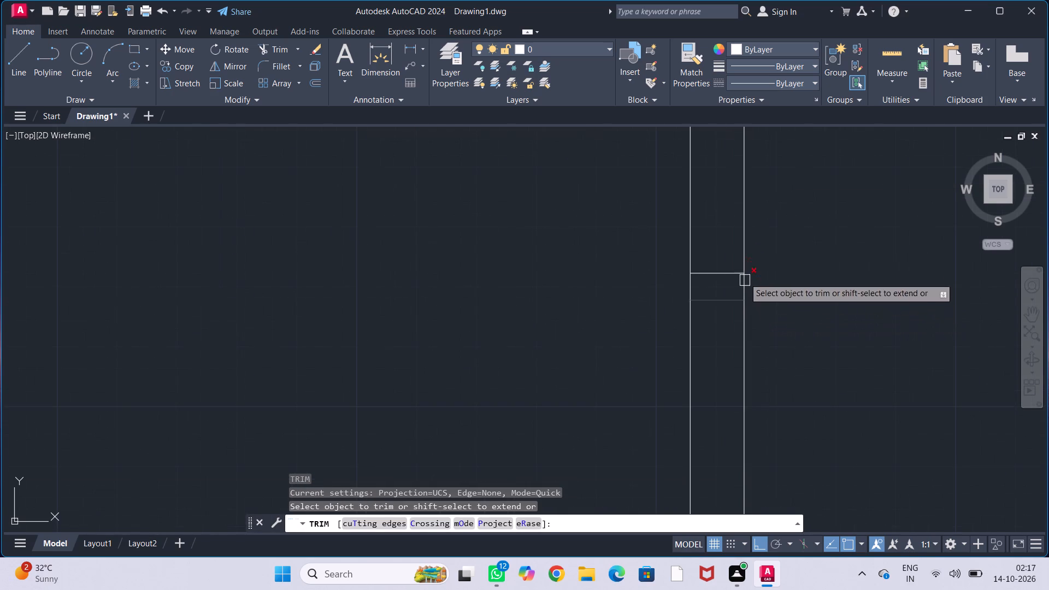
pyautogui.moveTo(724, 249); pyautogui.dragTo(712, 358)
# Trim the right outer wall's inner line between the two lines of the moved lower partition to open the junction.
pyautogui.scroll(-2, 717, 326)
pyautogui.moveTo(709, 375); pyautogui.dragTo(751, 256, button='middle')
pyautogui.scroll(2, 735, 328)
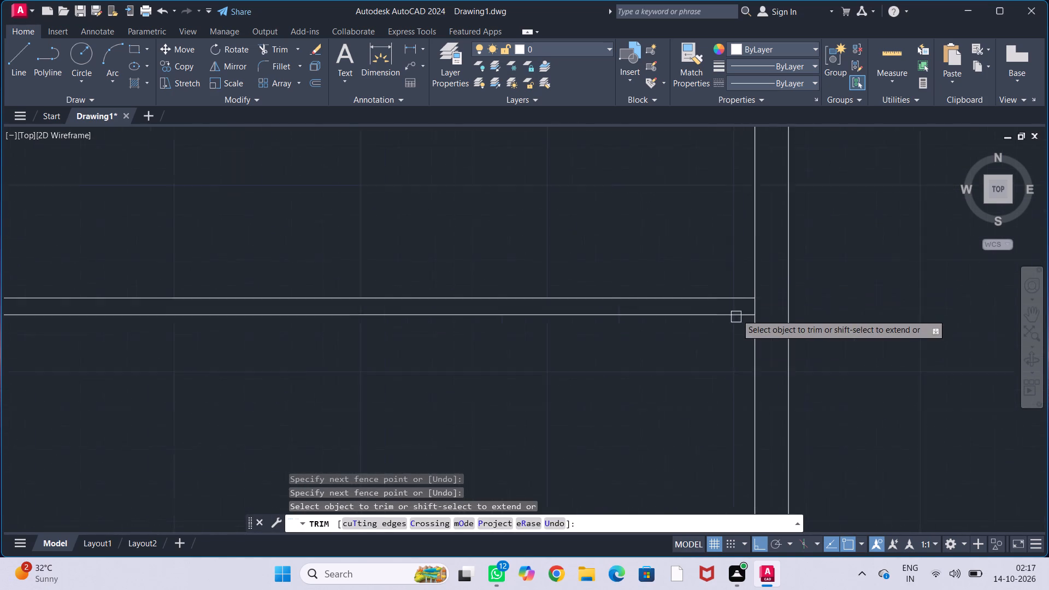
pyautogui.click(767, 306)
pyautogui.press('Escape')
pyautogui.press('Escape')
pyautogui.press('Escape')
pyautogui.scroll(-1, 721, 272)
pyautogui.press('Escape')
pyautogui.press('Escape')
pyautogui.scroll(-2, 721, 272)
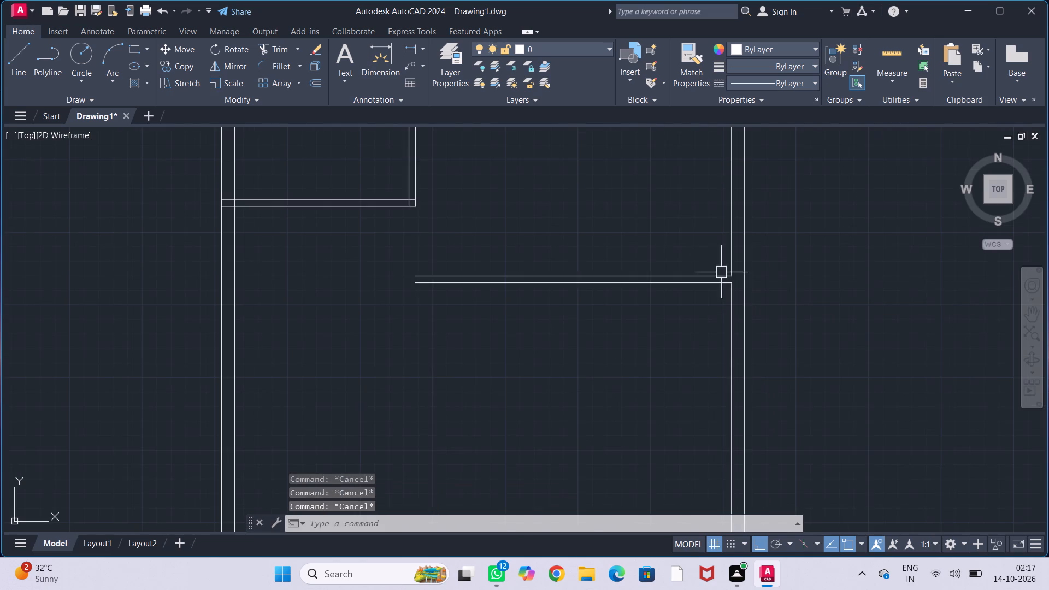
# Offset the right outer wall's inner line 14' to the left, inside the room between the two horizontal partitions.
pyautogui.moveTo(702, 241); pyautogui.dragTo(728, 319, button='middle')
pyautogui.write('off')
pyautogui.press('Return')
pyautogui.write("14'")
pyautogui.press('Return')
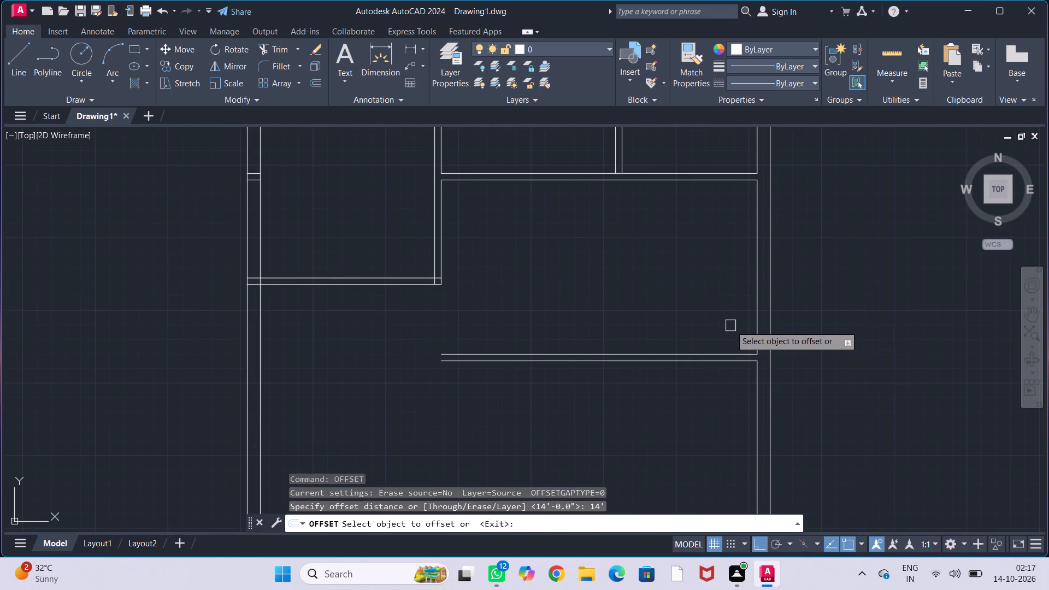
pyautogui.click(756, 276)
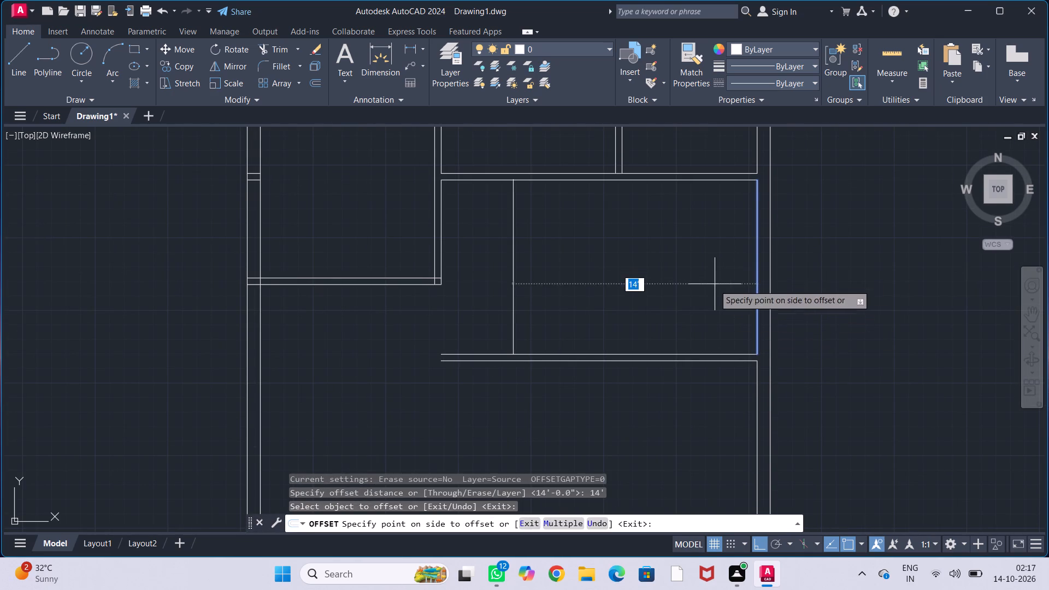
pyautogui.click(711, 285)
pyautogui.press('Escape')
pyautogui.press('Escape')
pyautogui.press('Escape')
pyautogui.press('Escape')
# Offset the new vertical line another 4.5" to the left to form the middle room's left partition.
pyautogui.moveTo(616, 275); pyautogui.dragTo(633, 293, button='middle')
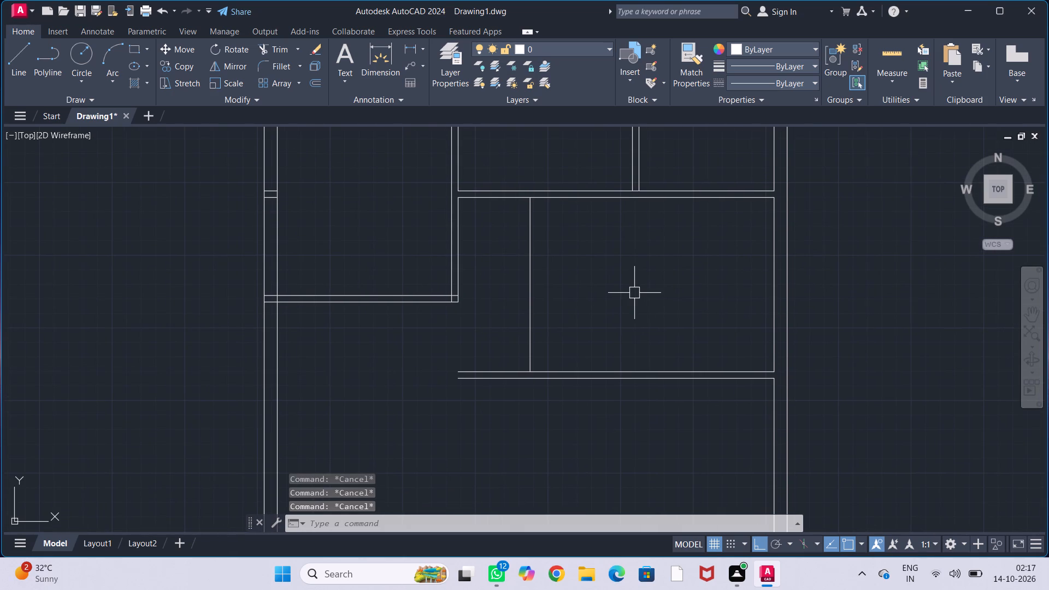
pyautogui.write('off')
pyautogui.press('Return')
pyautogui.write('4.5"')
pyautogui.press('Return')
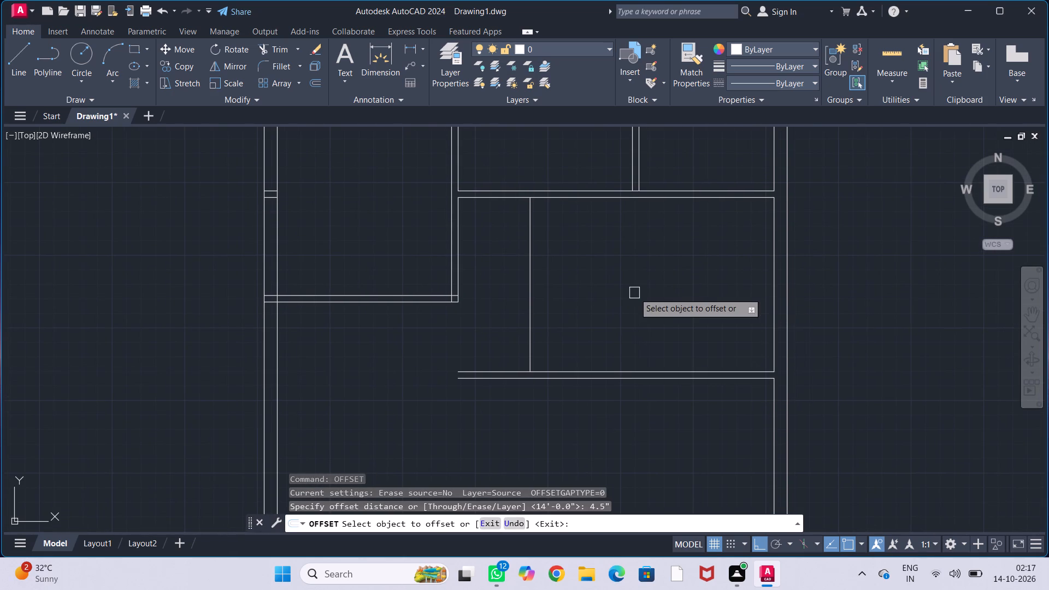
pyautogui.moveTo(530, 297); pyautogui.dragTo(519, 300)
pyautogui.click(467, 314)
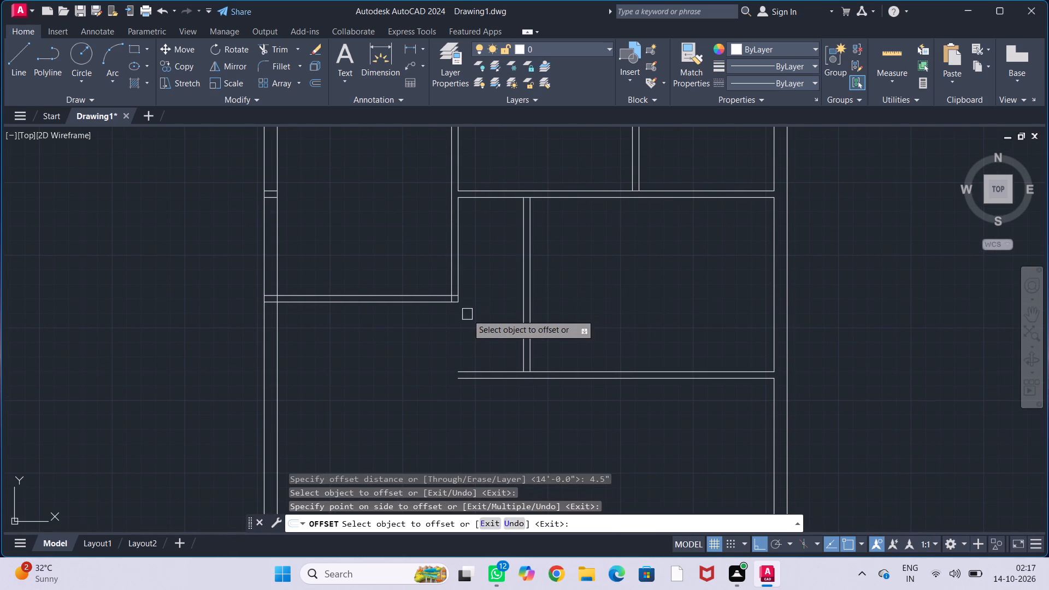
pyautogui.press('Escape')
pyautogui.press('Escape')
pyautogui.press('Escape')
pyautogui.press('Escape')
# Trim the part of the lower partition's upper line that extends left beyond the new vertical partition.
pyautogui.moveTo(476, 334); pyautogui.dragTo(557, 308, button='middle')
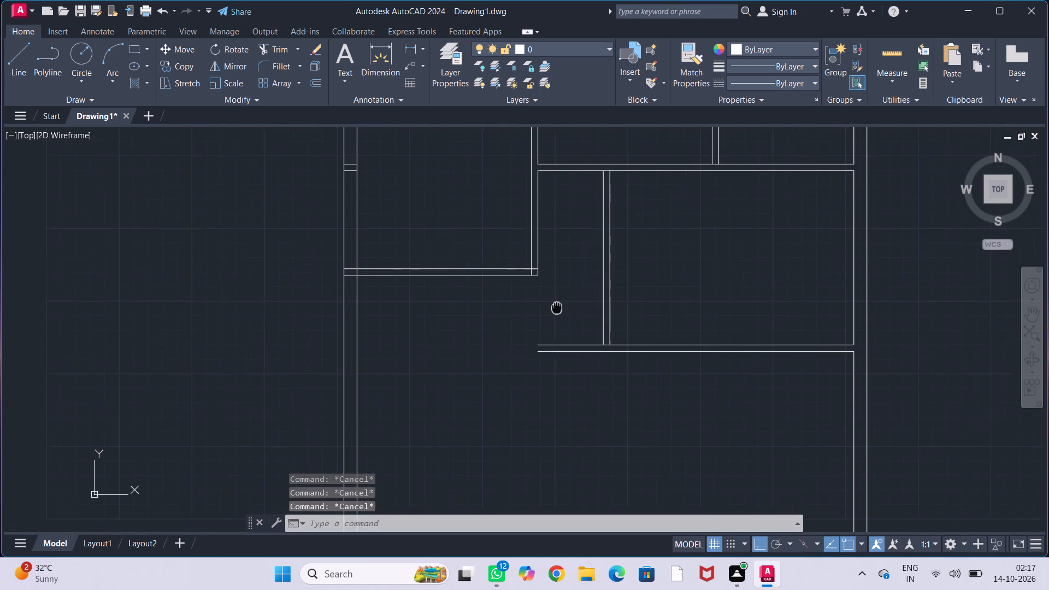
pyautogui.moveTo(557, 308); pyautogui.dragTo(561, 315, button='middle')
pyautogui.write('tr')
pyautogui.press('Return')
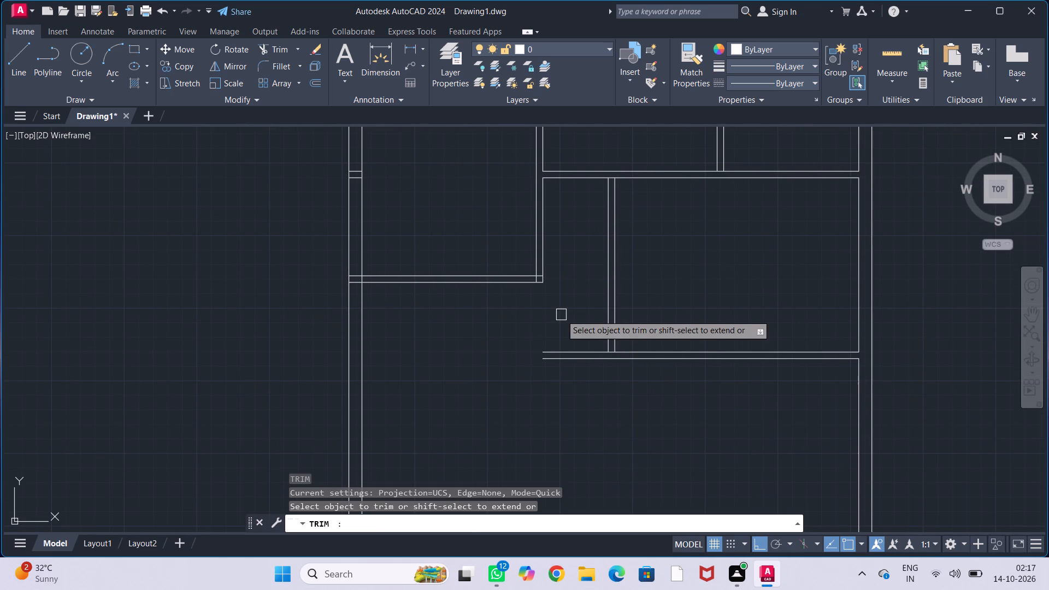
pyautogui.click(580, 350)
pyautogui.press('Escape')
pyautogui.press('Escape')
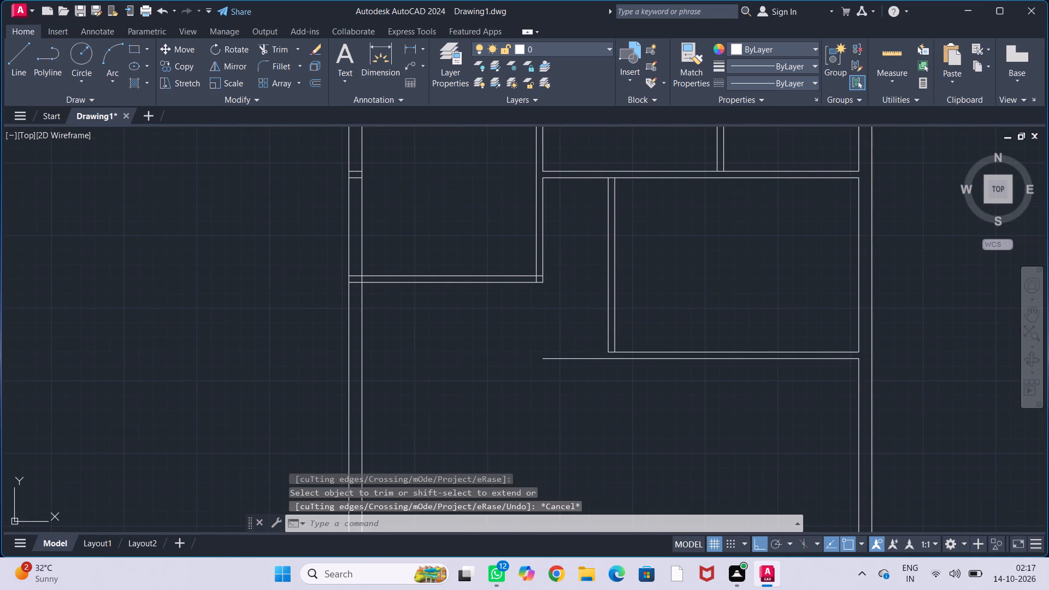
pyautogui.press('Escape')
pyautogui.press('Escape')
pyautogui.press('Escape')
# Fillet the lower partition's bottom line with the vertical partition's left line at zero radius to form a square corner.
pyautogui.press('f')
pyautogui.press('Return')
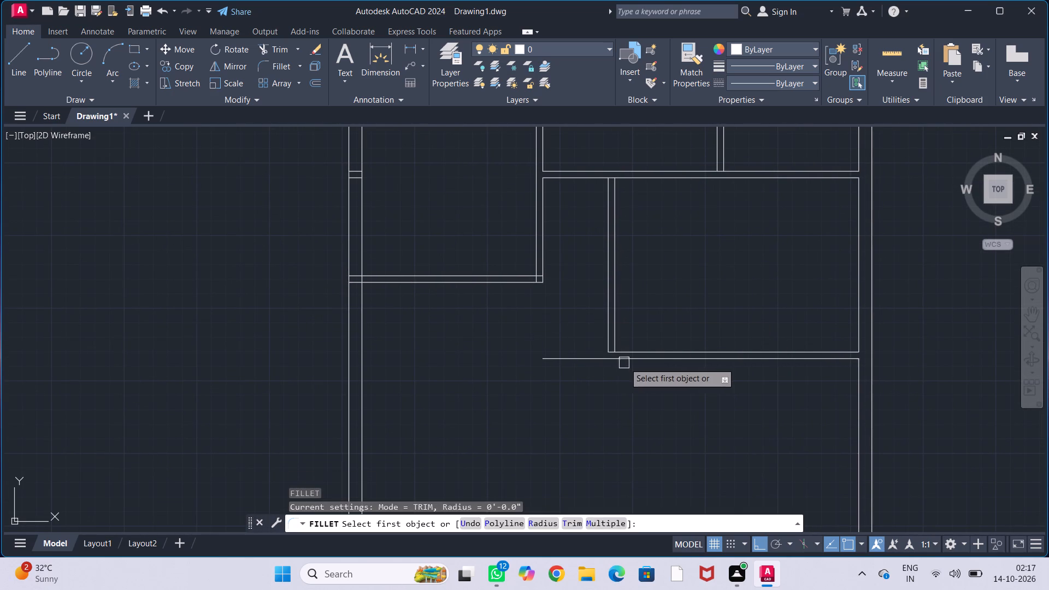
pyautogui.click(667, 360)
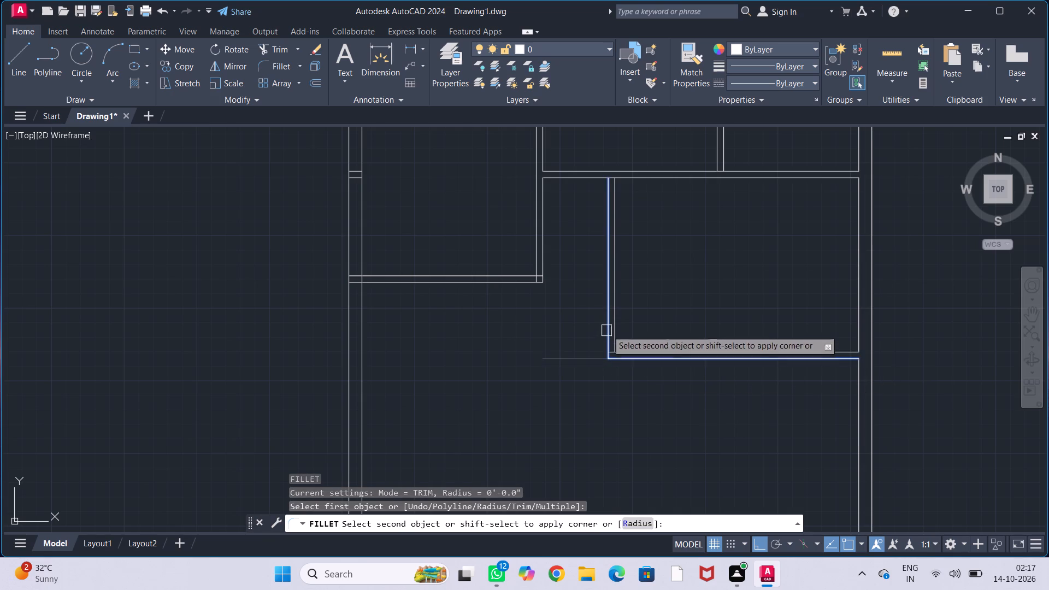
pyautogui.click(607, 329)
pyautogui.press('Escape')
pyautogui.press('Escape')
pyautogui.press('Escape')
pyautogui.press('Escape')
# Trim the upper partition's top line between the two lines of the divider separating the small top rooms.
pyautogui.moveTo(663, 324); pyautogui.dragTo(653, 313, button='middle')
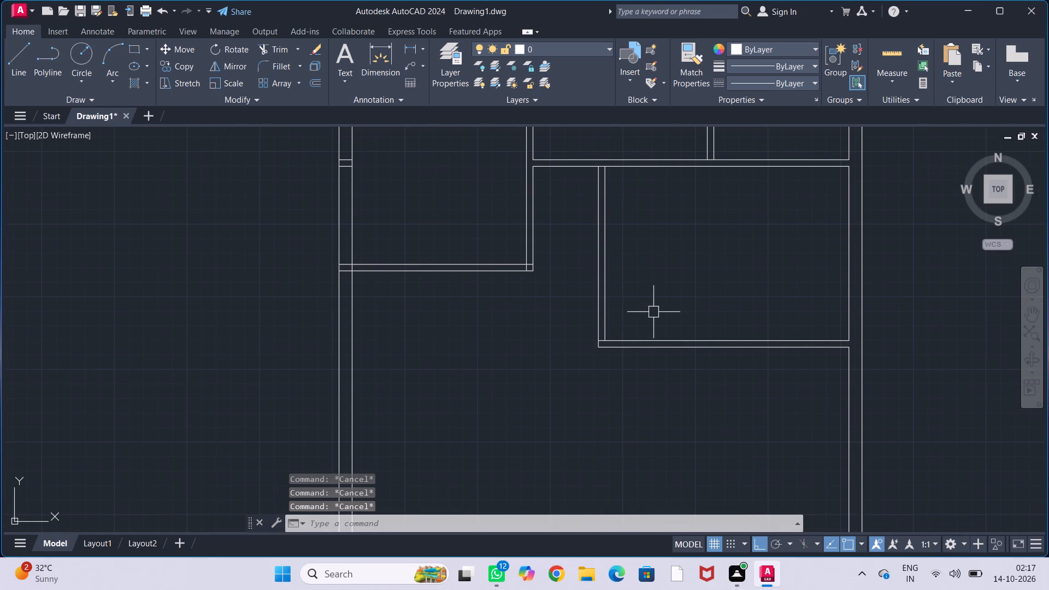
pyautogui.write('tr')
pyautogui.press('Return')
pyautogui.moveTo(687, 218); pyautogui.dragTo(649, 327, button='middle')
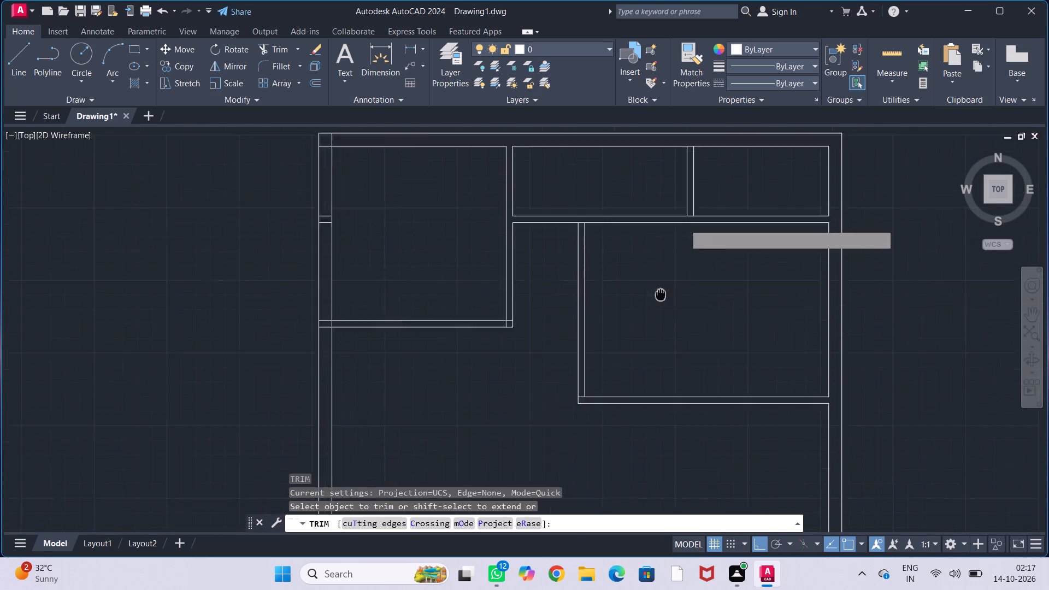
pyautogui.moveTo(649, 327); pyautogui.dragTo(645, 337, button='middle')
pyautogui.scroll(2, 670, 301)
pyautogui.click(661, 248)
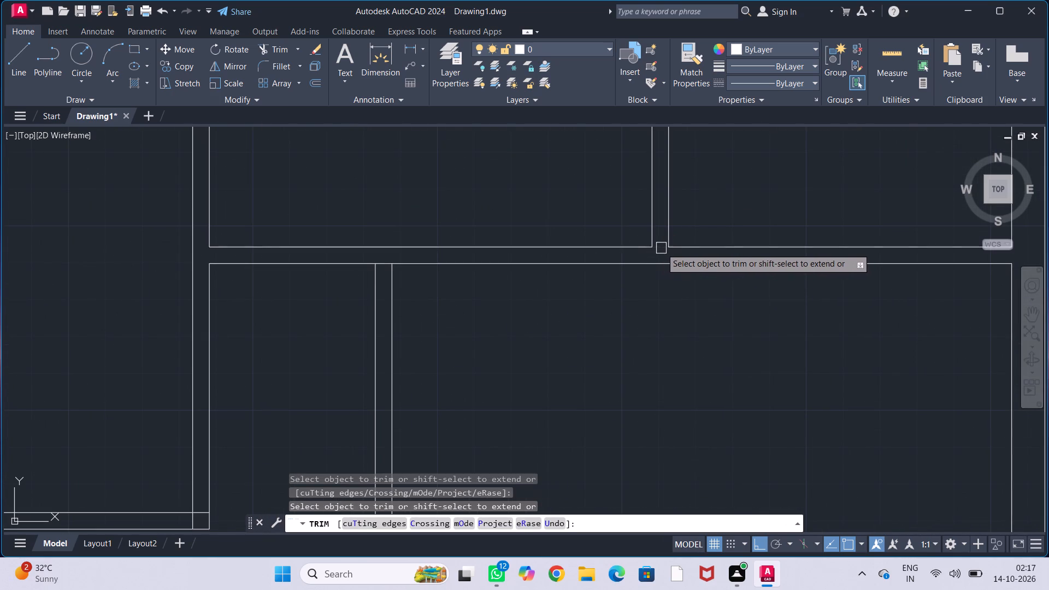
# Trim the upper partition's bottom line between the two lines of the new vertical partition to open the junction.
pyautogui.scroll(-2, 660, 287)
pyautogui.moveTo(622, 325); pyautogui.dragTo(696, 306, button='middle')
pyautogui.scroll(3, 624, 270)
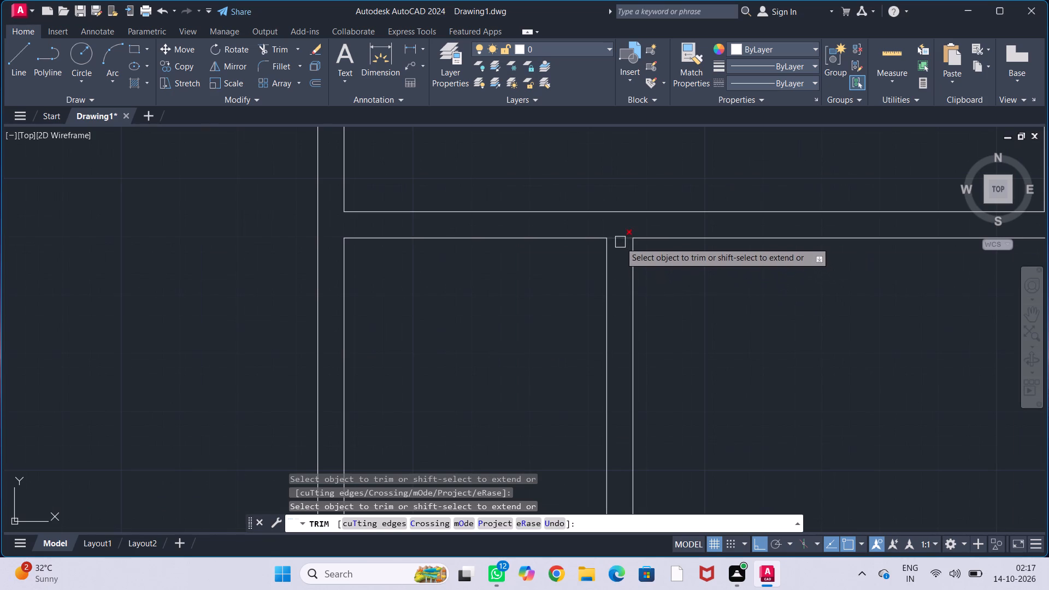
pyautogui.click(622, 239)
pyautogui.scroll(-3, 703, 246)
pyautogui.moveTo(737, 330); pyautogui.dragTo(622, 274, button='middle')
pyautogui.moveTo(638, 302); pyautogui.dragTo(645, 269, button='middle')
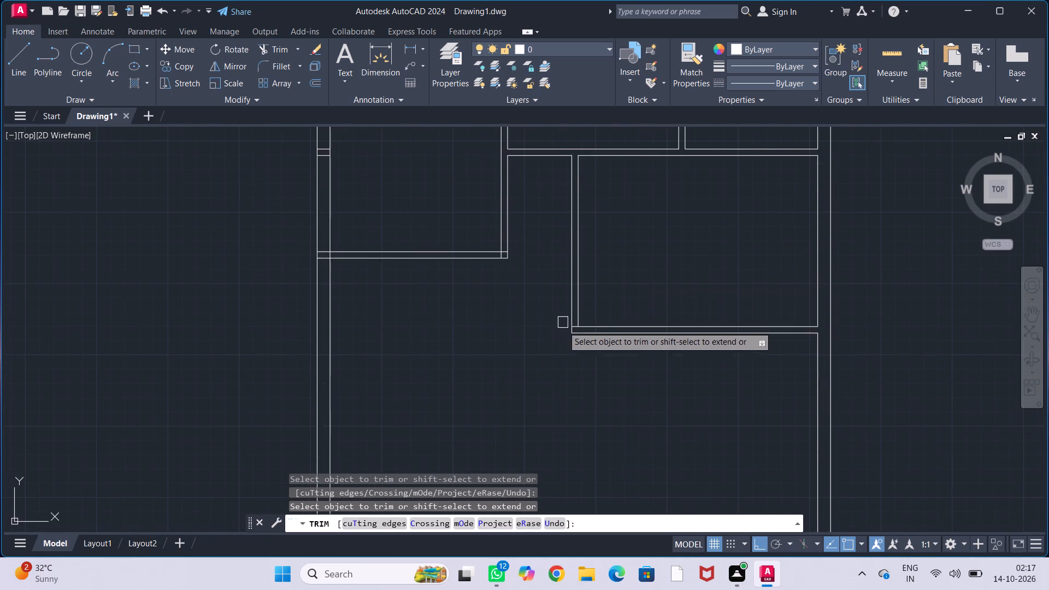
# Trim the stub of the lower partition's upper line that crosses the vertical partition, cleaning the large right room's corner.
pyautogui.scroll(4, 567, 329)
pyautogui.click(558, 332)
pyautogui.press('Escape')
pyautogui.press('Escape')
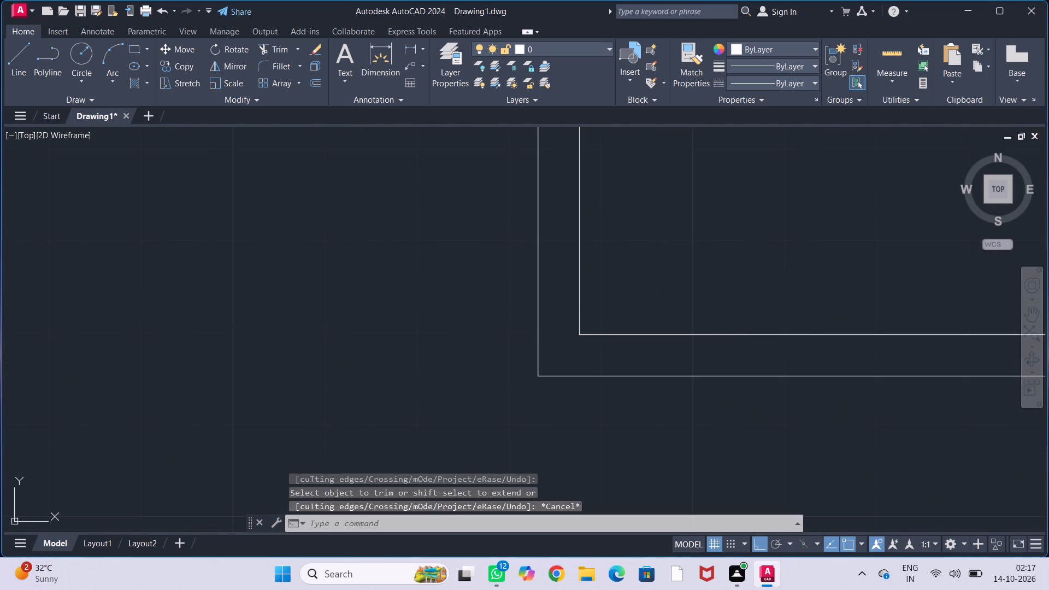
pyautogui.press('Escape')
pyautogui.press('Escape')
pyautogui.press('Escape')
# Trim the overlapping line stubs inside the lower-right corner where the upper-left room's two partitions meet.
pyautogui.scroll(-2, 654, 290)
pyautogui.moveTo(694, 263); pyautogui.dragTo(645, 351, button='middle')
pyautogui.scroll(-2, 662, 315)
pyautogui.moveTo(706, 289); pyautogui.dragTo(641, 374, button='middle')
pyautogui.moveTo(659, 343); pyautogui.dragTo(694, 321, button='middle')
pyautogui.moveTo(722, 305); pyautogui.dragTo(737, 297, button='middle')
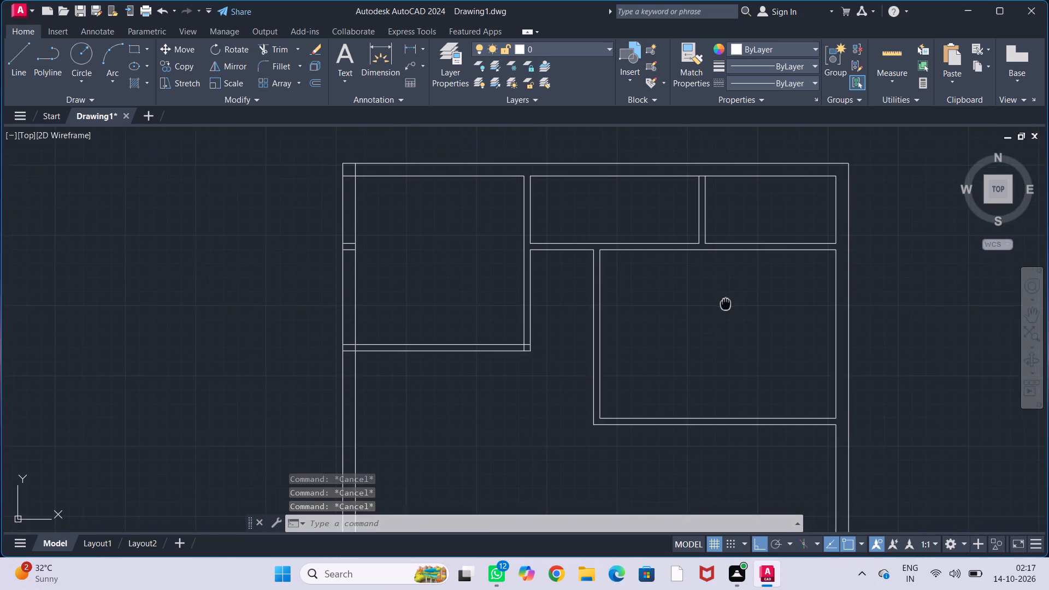
pyautogui.moveTo(737, 297); pyautogui.dragTo(739, 296, button='middle')
pyautogui.moveTo(730, 329); pyautogui.dragTo(729, 320, button='middle')
pyautogui.moveTo(732, 341); pyautogui.dragTo(746, 258, button='middle')
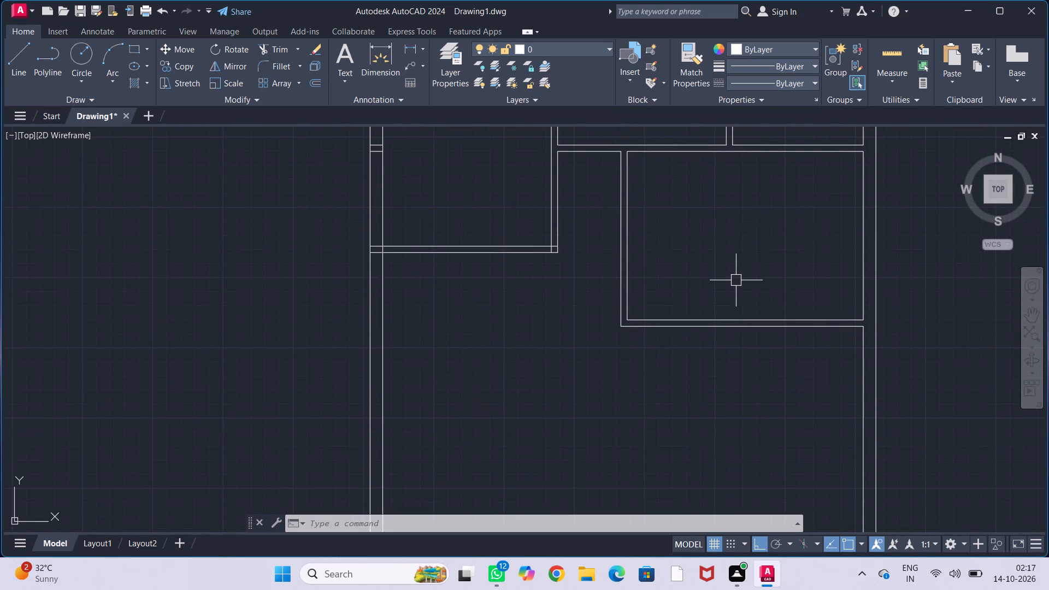
pyautogui.moveTo(731, 279); pyautogui.dragTo(730, 270, button='middle')
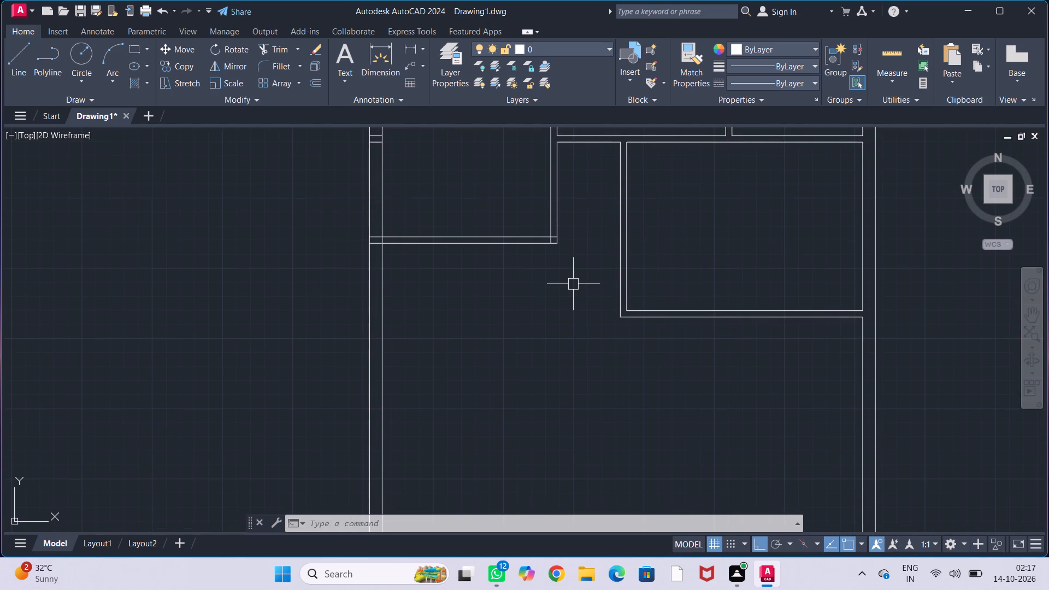
pyautogui.write('tr')
pyautogui.press('Return')
pyautogui.scroll(3, 540, 236)
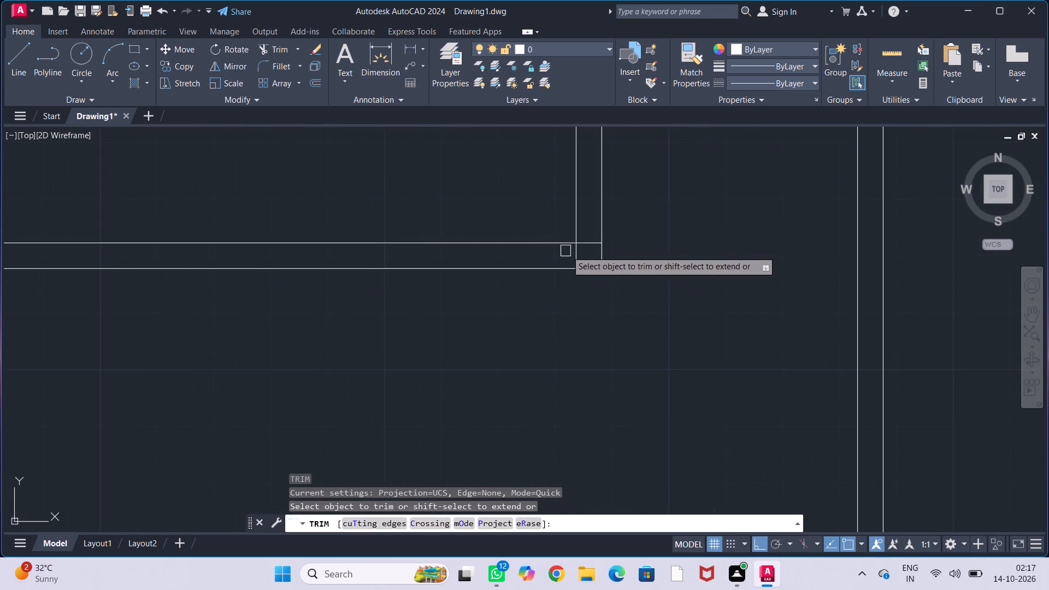
pyautogui.scroll(2, 568, 251)
pyautogui.click(612, 230)
pyautogui.click(586, 265)
# Trim the upper-left room's bottom partition lines inside the left outer wall and open the inner wall line at the junction.
pyautogui.scroll(-2, 587, 265)
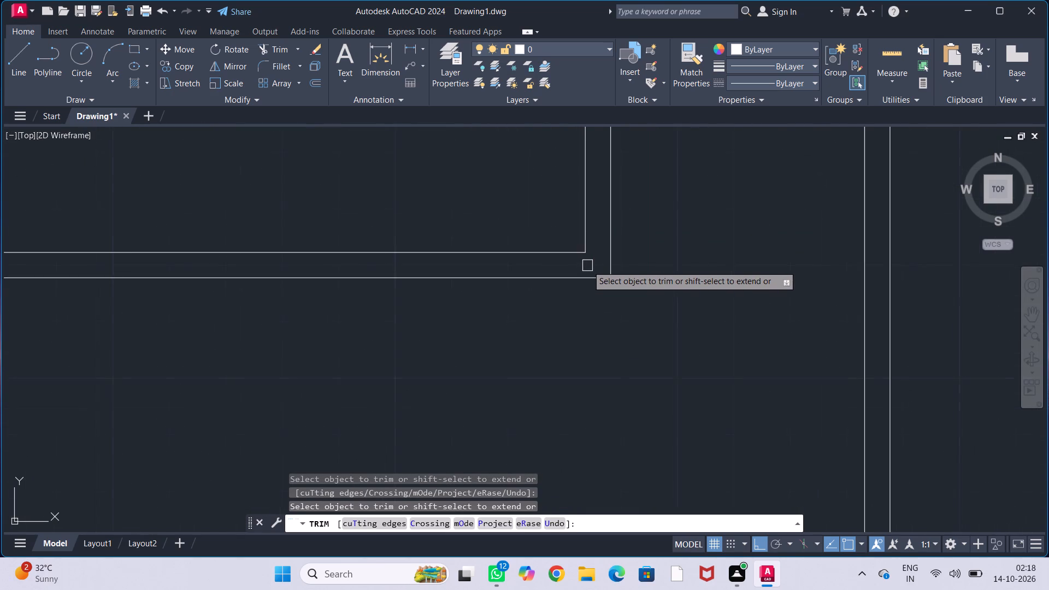
pyautogui.scroll(-3, 587, 265)
pyautogui.moveTo(526, 273); pyautogui.dragTo(646, 279, button='middle')
pyautogui.scroll(5, 543, 274)
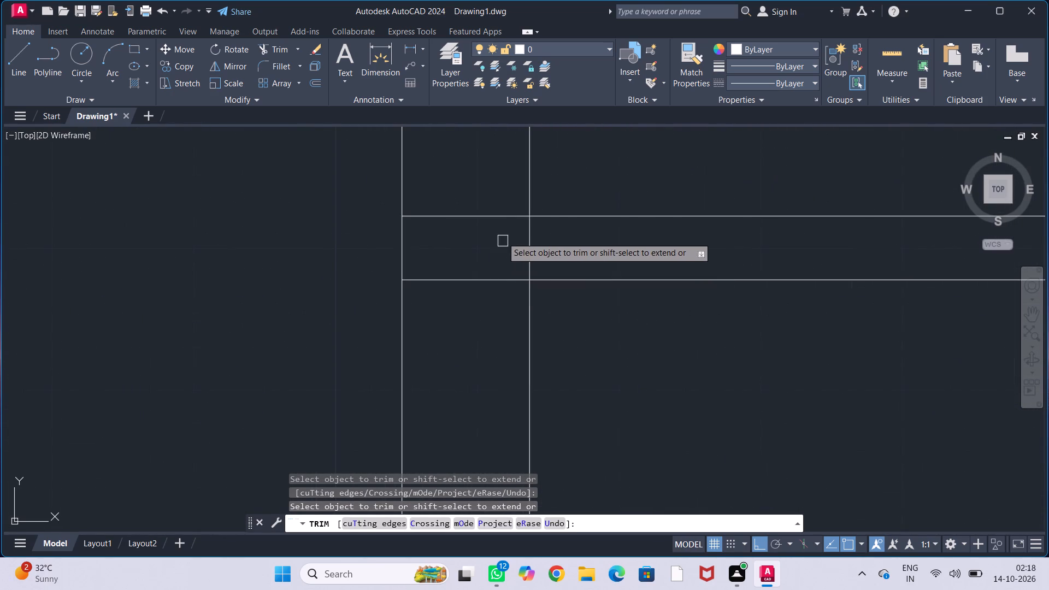
pyautogui.moveTo(486, 186); pyautogui.dragTo(480, 313)
pyautogui.click(535, 255)
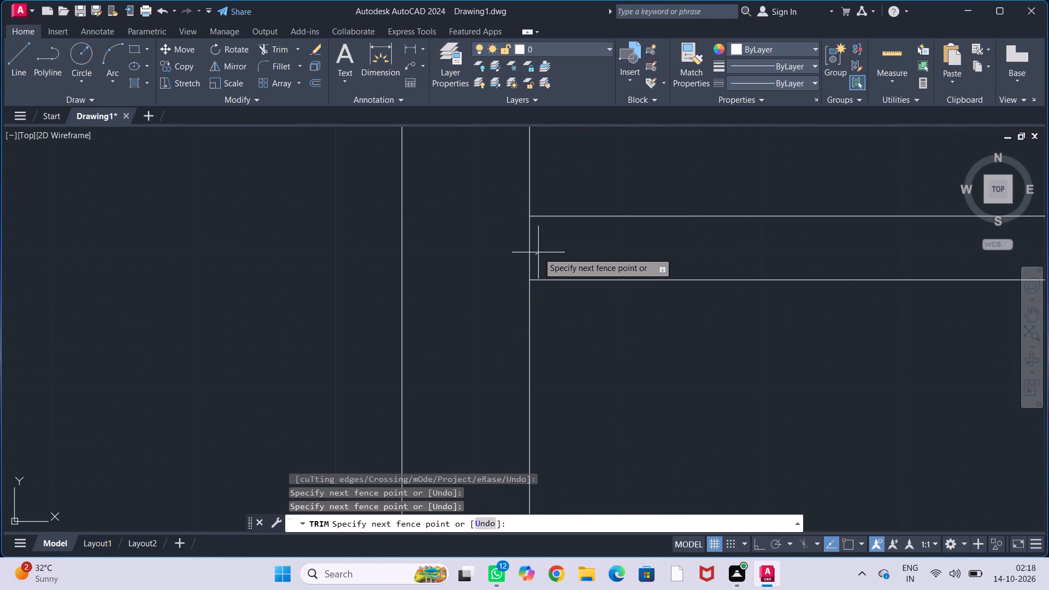
pyautogui.moveTo(538, 252); pyautogui.dragTo(501, 260)
pyautogui.click(531, 252)
# Trim the two stray partition lines crossing the left outer wall beside the upper-left room.
pyautogui.scroll(-5, 531, 252)
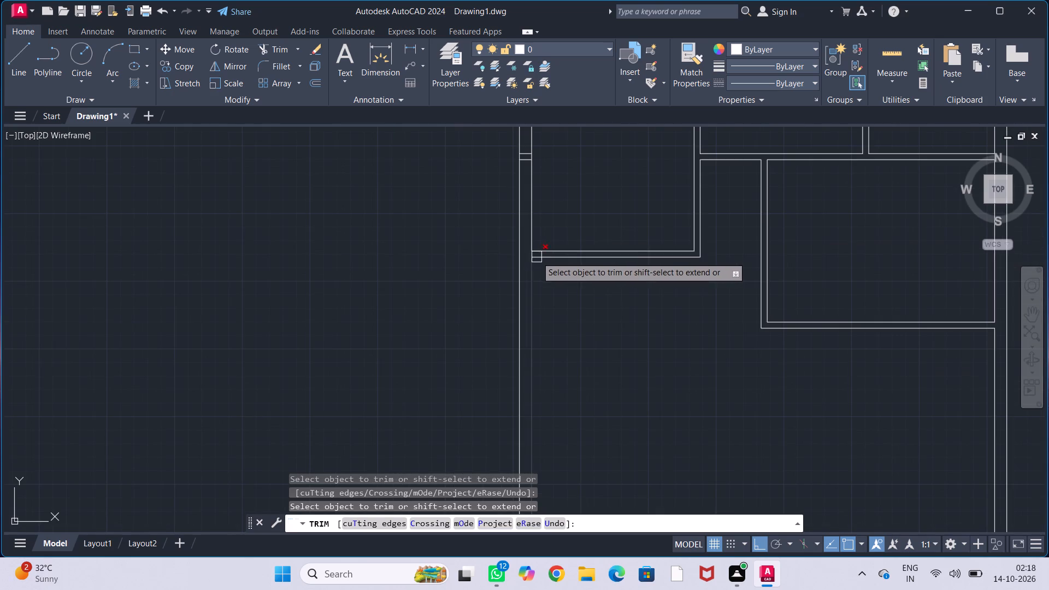
pyautogui.moveTo(557, 200); pyautogui.dragTo(563, 329, button='middle')
pyautogui.scroll(3, 515, 276)
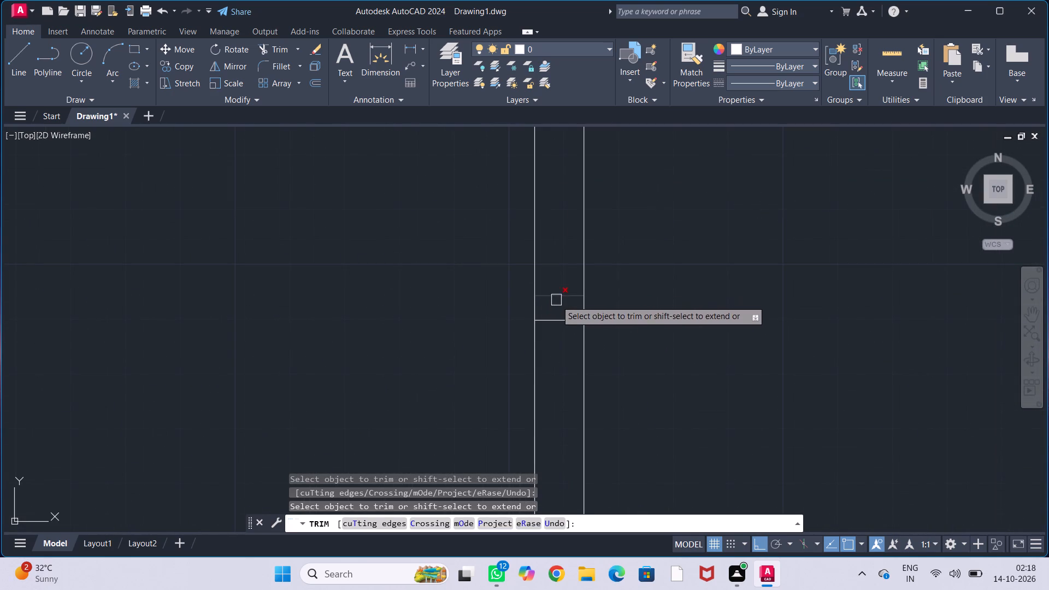
pyautogui.moveTo(554, 269); pyautogui.dragTo(562, 375)
# Trim the inner wall line extensions overlapping at the top-left corner of the outer walls.
pyautogui.scroll(-1, 569, 312)
pyautogui.moveTo(687, 261); pyautogui.dragTo(560, 416, button='middle')
pyautogui.moveTo(538, 351); pyautogui.dragTo(529, 397, button='middle')
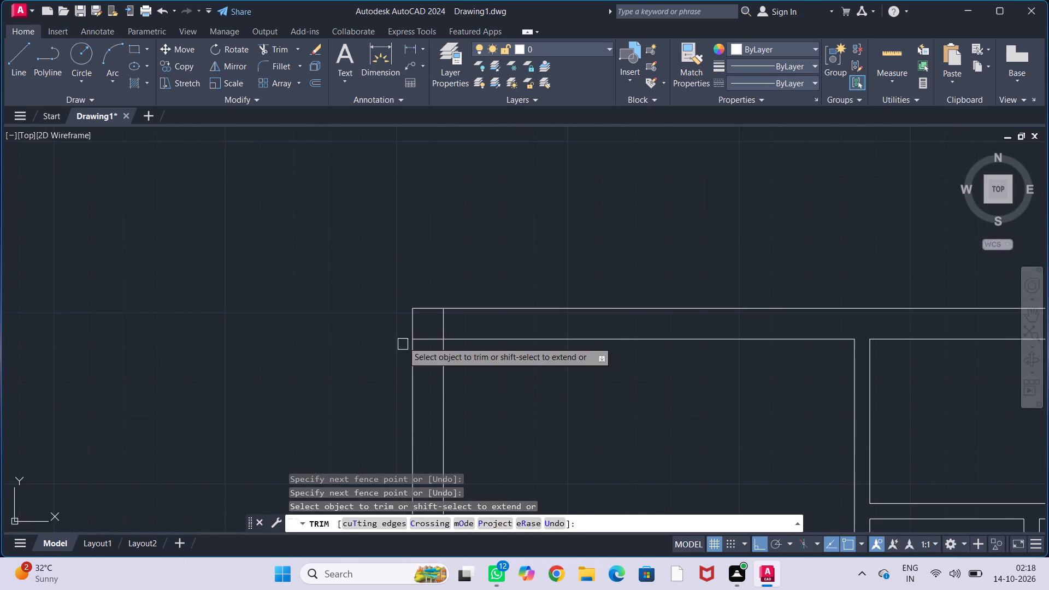
pyautogui.scroll(2, 434, 321)
pyautogui.click(410, 364)
pyautogui.click(448, 343)
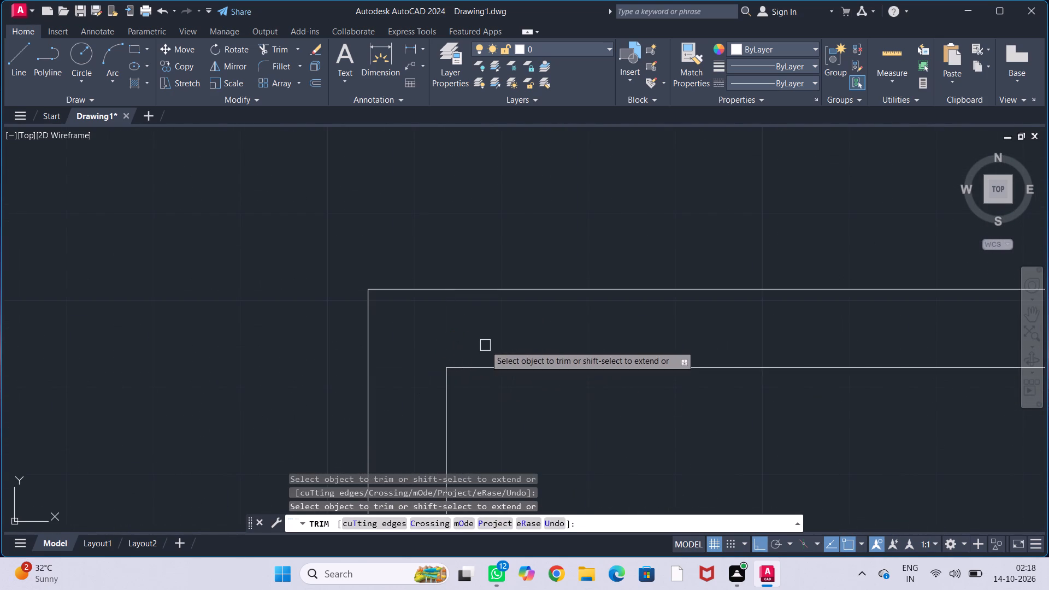
pyautogui.scroll(-3, 528, 355)
pyautogui.scroll(-1, 598, 429)
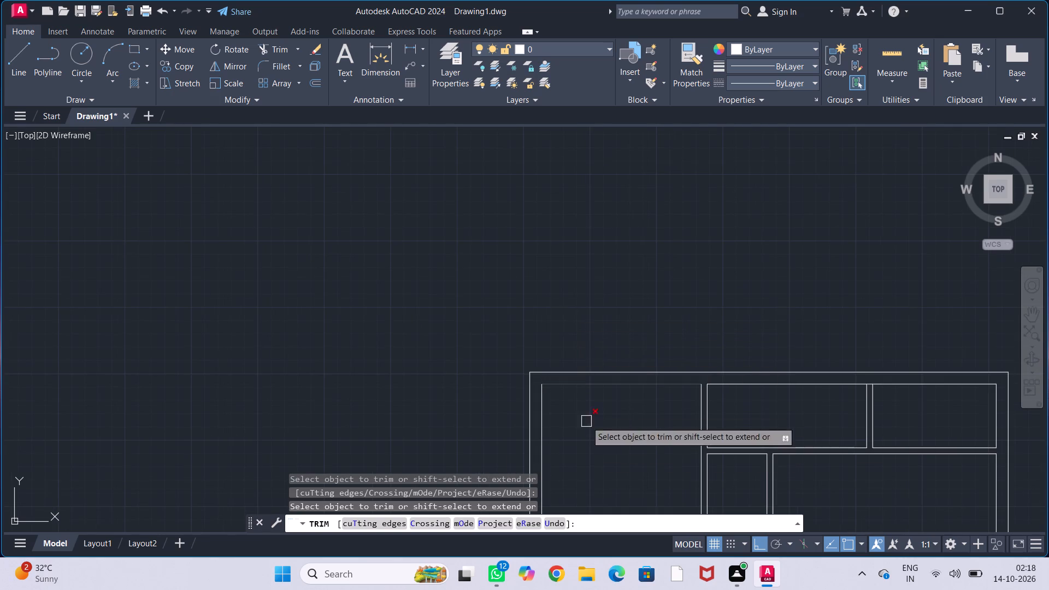
pyautogui.moveTo(598, 444); pyautogui.dragTo(529, 259, button='middle')
pyautogui.moveTo(563, 320); pyautogui.dragTo(525, 274, button='middle')
pyautogui.moveTo(532, 266); pyautogui.dragTo(479, 290, button='middle')
pyautogui.press('Escape')
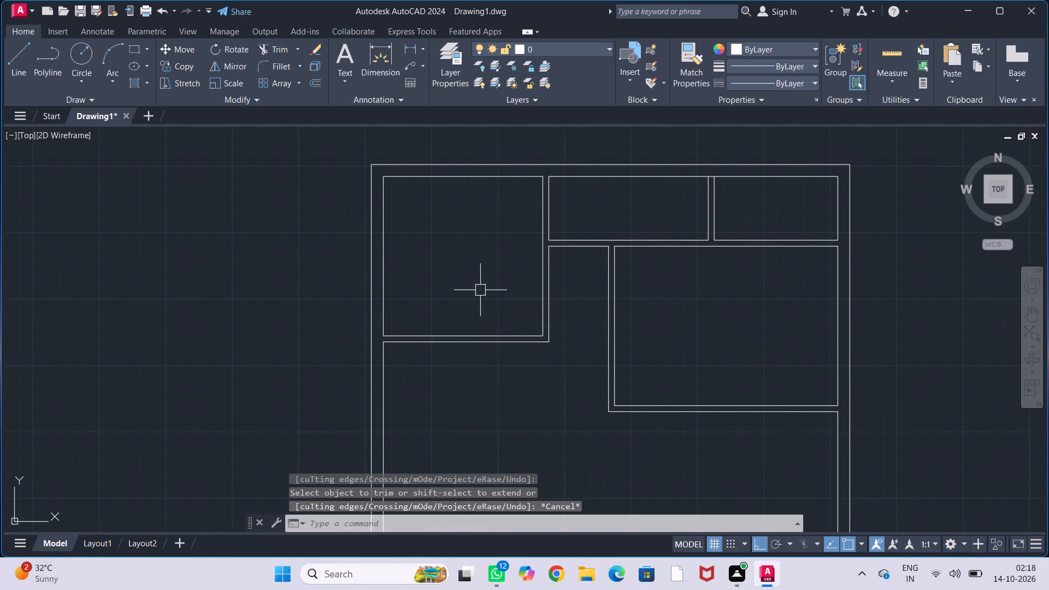
pyautogui.press('Escape')
pyautogui.press('Escape')
pyautogui.press('Escape')
# Examine the cleaned-up upper rooms and the open area remaining in the lower part of the plan.
pyautogui.scroll(-2, 490, 279)
pyautogui.moveTo(490, 279); pyautogui.dragTo(493, 260, button='middle')
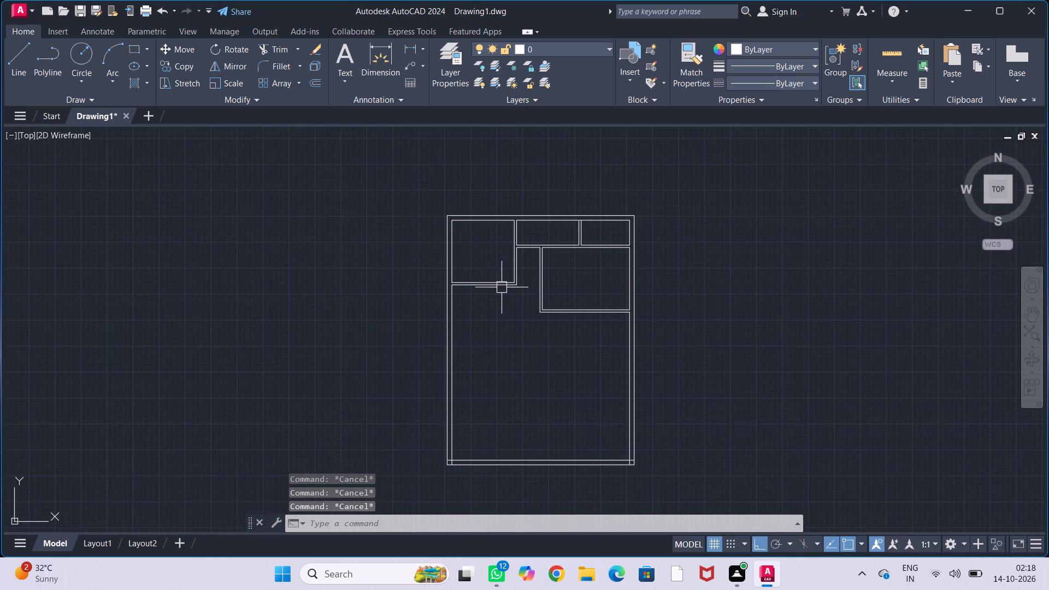
pyautogui.moveTo(521, 302); pyautogui.dragTo(542, 273, button='middle')
pyautogui.scroll(2, 539, 257)
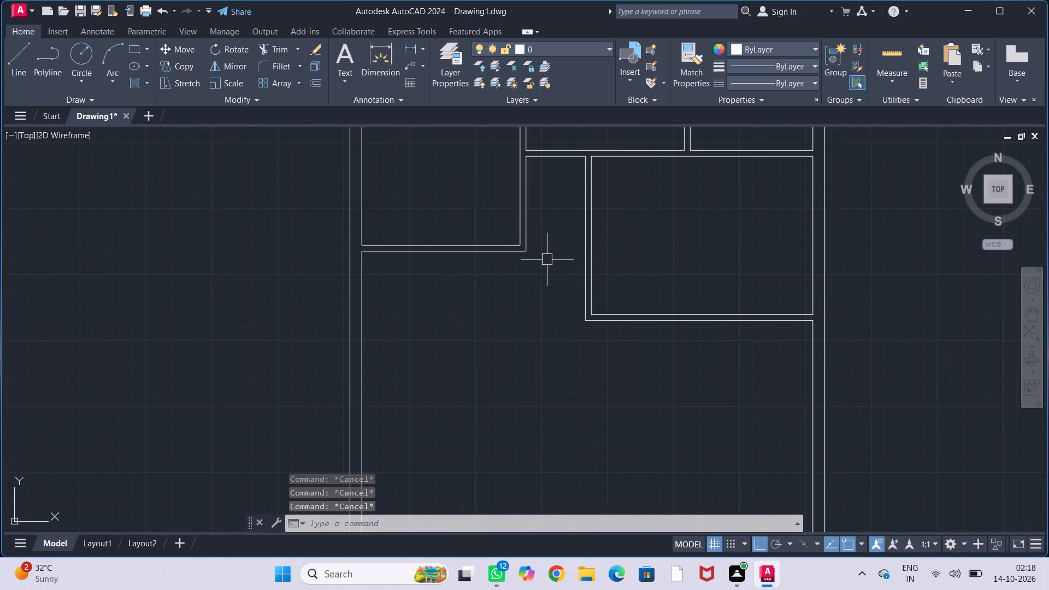
pyautogui.moveTo(552, 255); pyautogui.dragTo(611, 229, button='middle')
pyautogui.moveTo(599, 291); pyautogui.dragTo(581, 278, button='middle')
pyautogui.moveTo(593, 306); pyautogui.dragTo(573, 277, button='middle')
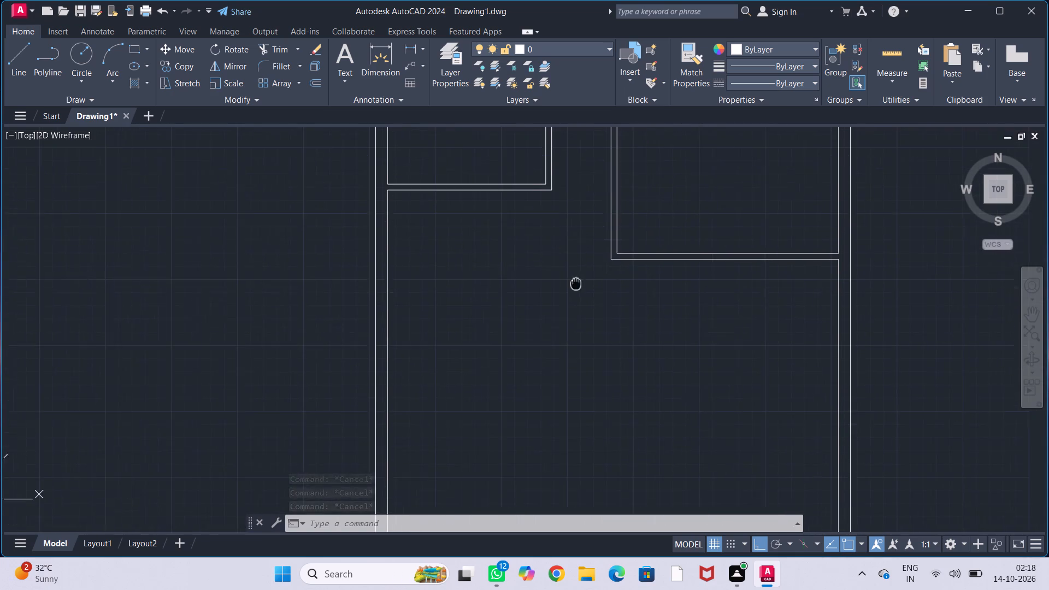
pyautogui.moveTo(573, 277); pyautogui.dragTo(573, 276, button='middle')
pyautogui.moveTo(577, 308); pyautogui.dragTo(571, 269, button='middle')
pyautogui.moveTo(588, 298); pyautogui.dragTo(587, 269, button='middle')
pyautogui.scroll(-1, 592, 271)
pyautogui.moveTo(600, 258); pyautogui.dragTo(600, 259, button='middle')
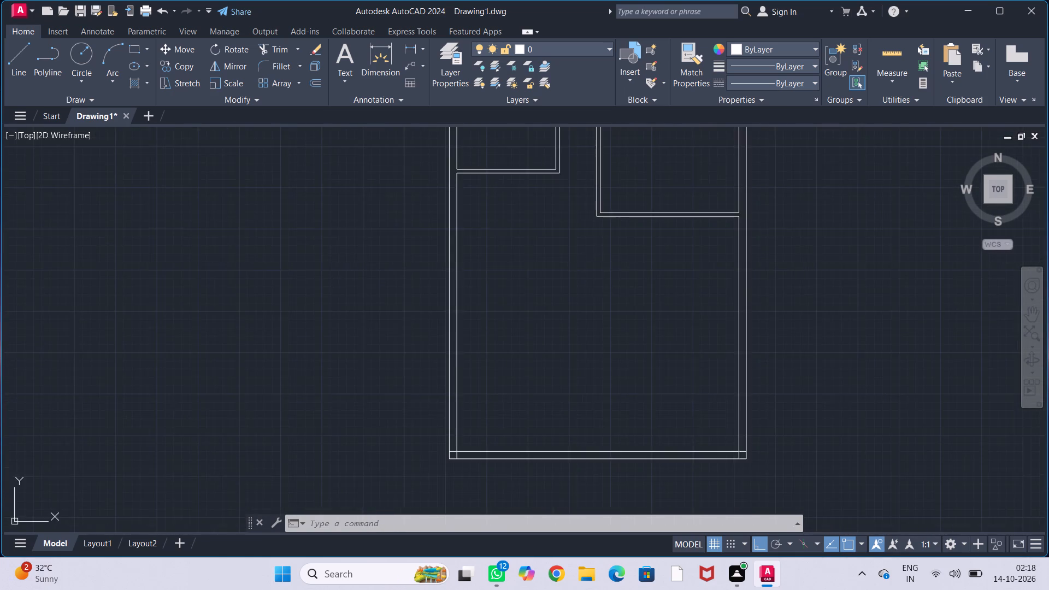
pyautogui.moveTo(600, 259); pyautogui.dragTo(618, 298, button='middle')
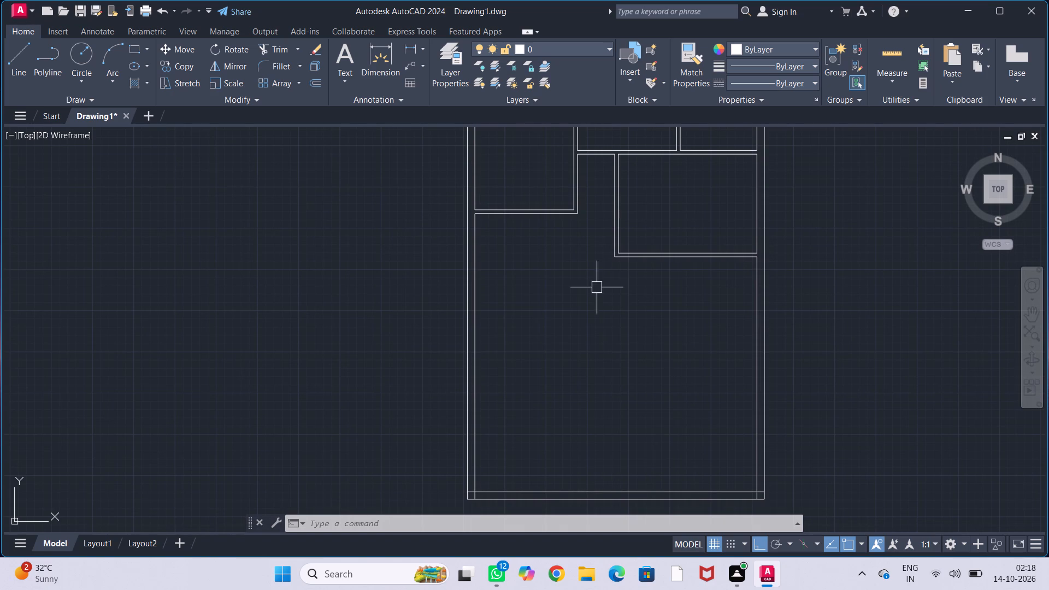
pyautogui.moveTo(679, 321); pyautogui.dragTo(712, 299, button='middle')
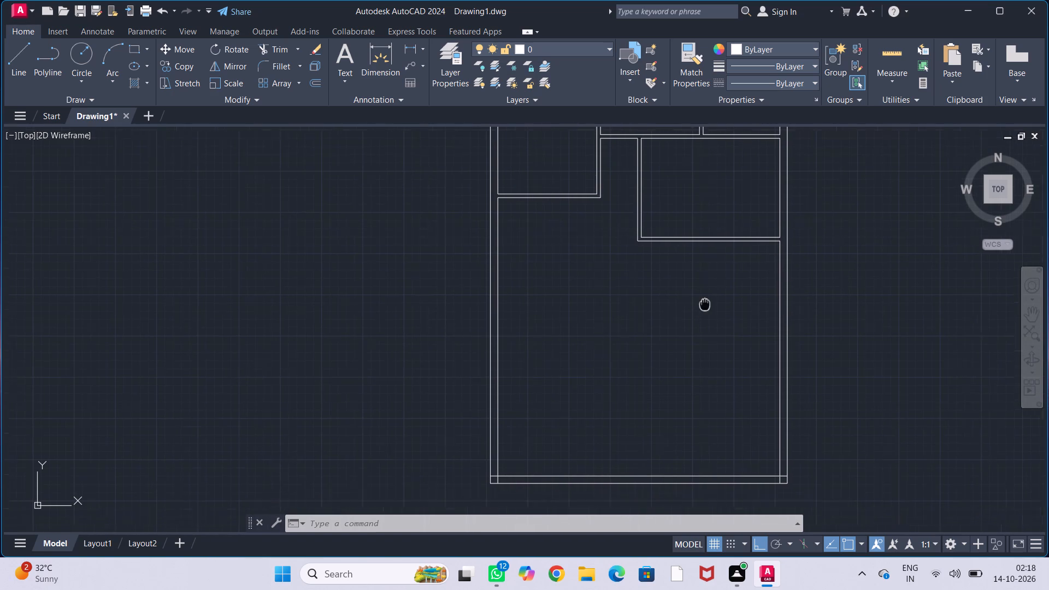
pyautogui.moveTo(712, 299); pyautogui.dragTo(712, 299, button='middle')
pyautogui.moveTo(686, 302); pyautogui.dragTo(660, 286, button='middle')
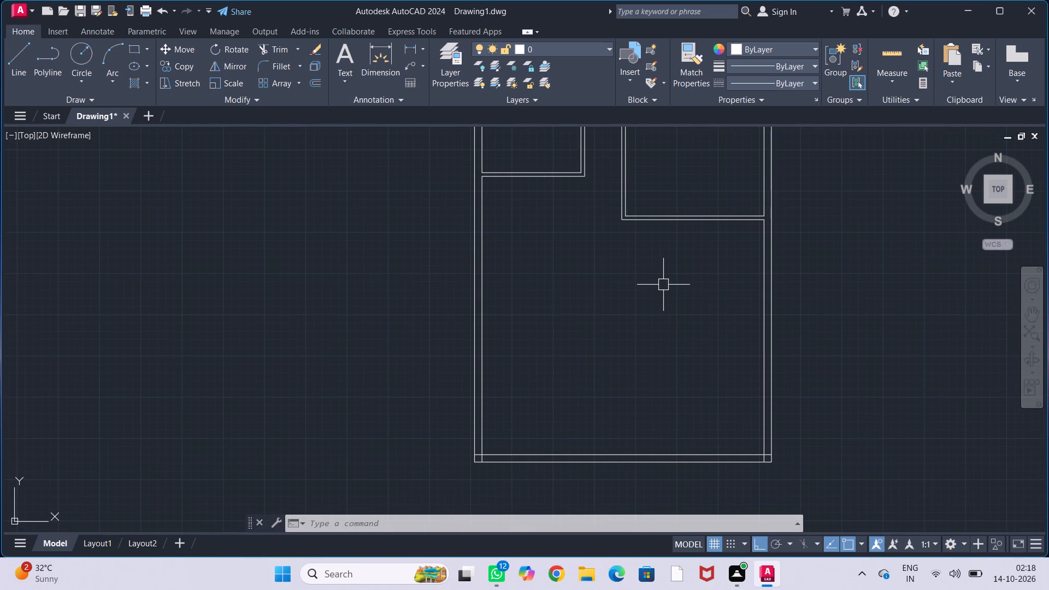
pyautogui.moveTo(658, 339); pyautogui.dragTo(685, 273, button='middle')
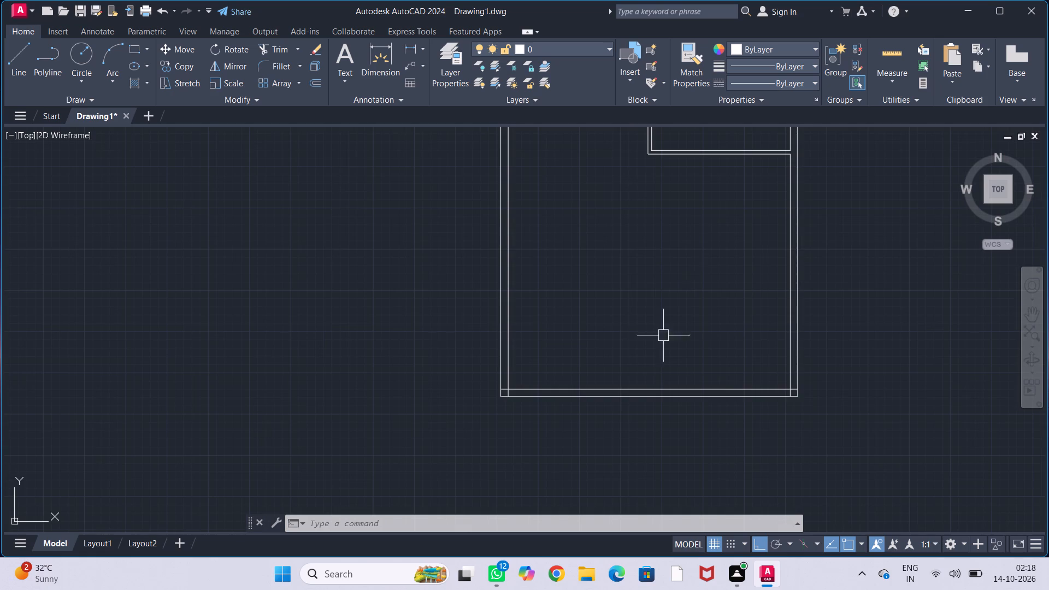
# Offset the inner line of the bottom outer wall 12'6" upward into the plan.
pyautogui.moveTo(667, 362); pyautogui.dragTo(640, 346, button='middle')
pyautogui.scroll(2, 663, 359)
pyautogui.scroll(-1, 658, 354)
pyautogui.moveTo(676, 341); pyautogui.dragTo(658, 349, button='middle')
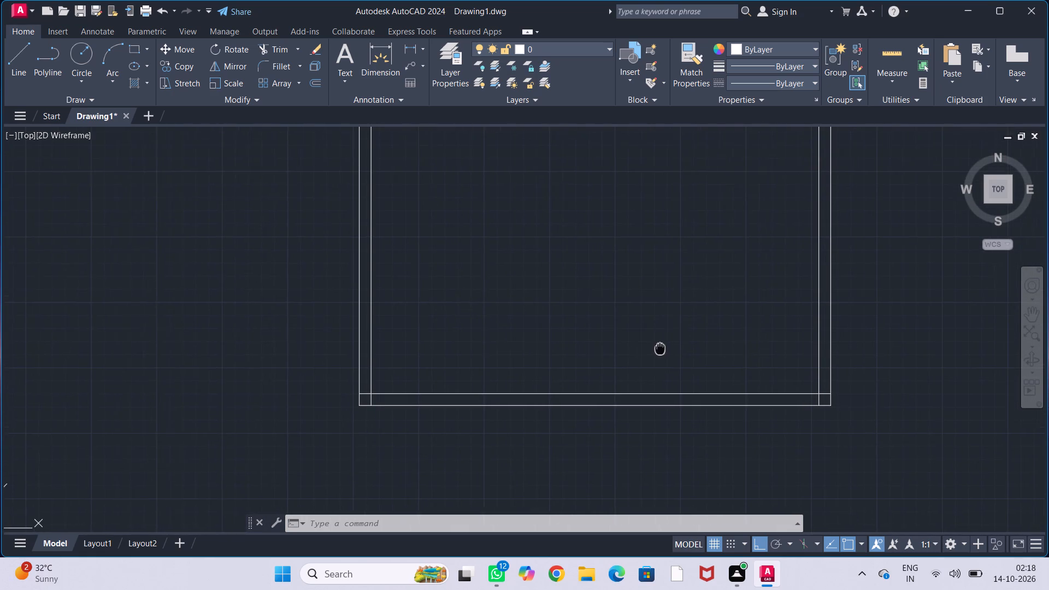
pyautogui.moveTo(658, 349); pyautogui.dragTo(652, 351, button='middle')
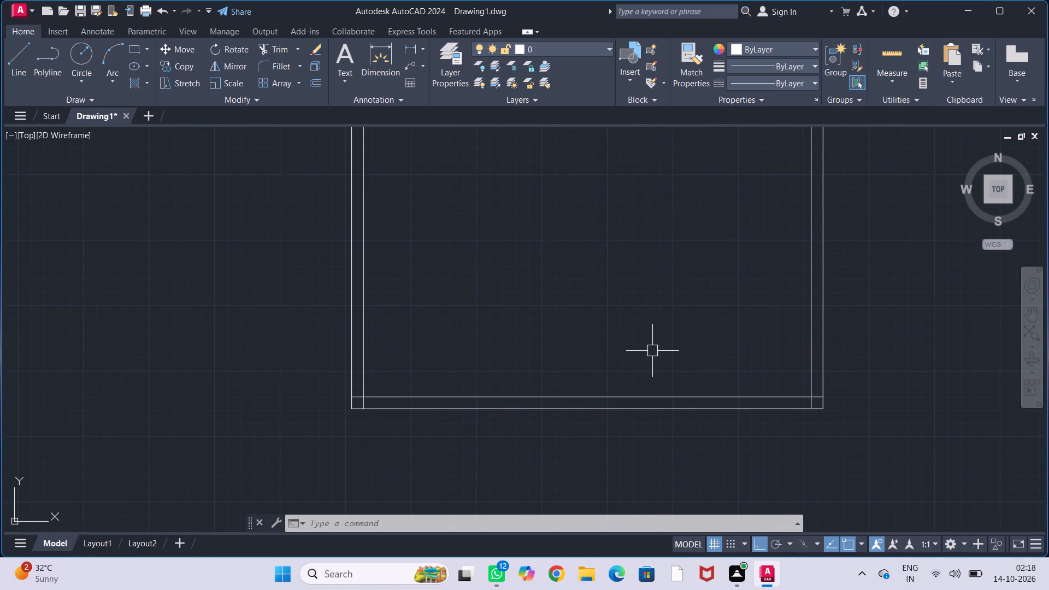
pyautogui.write('off')
pyautogui.press('Return')
pyautogui.write("12'6")
pyautogui.hotkey('shift', '"')
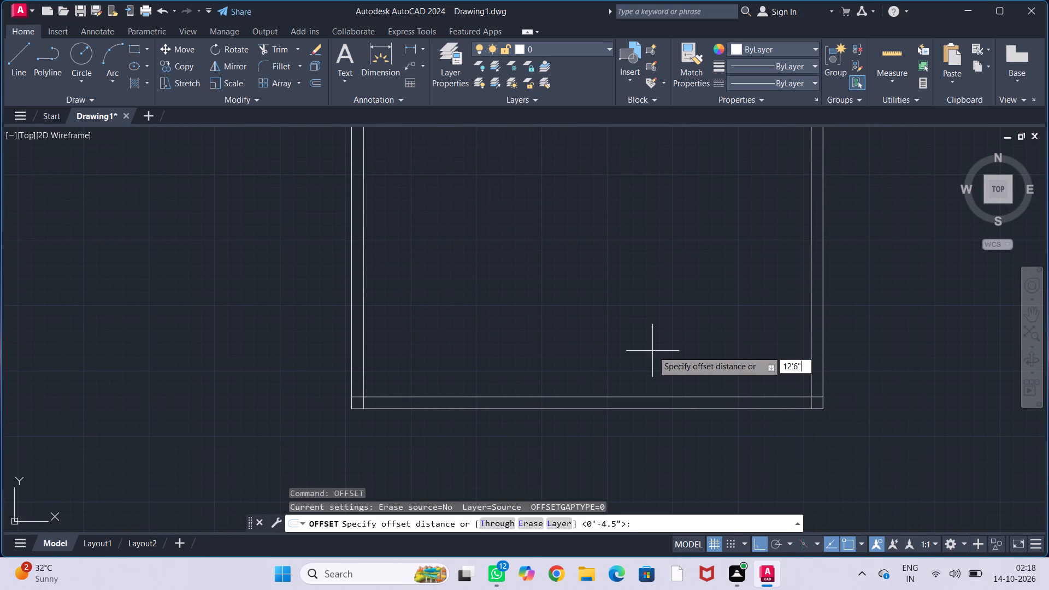
pyautogui.press('Return')
pyautogui.click(661, 397)
pyautogui.click(673, 293)
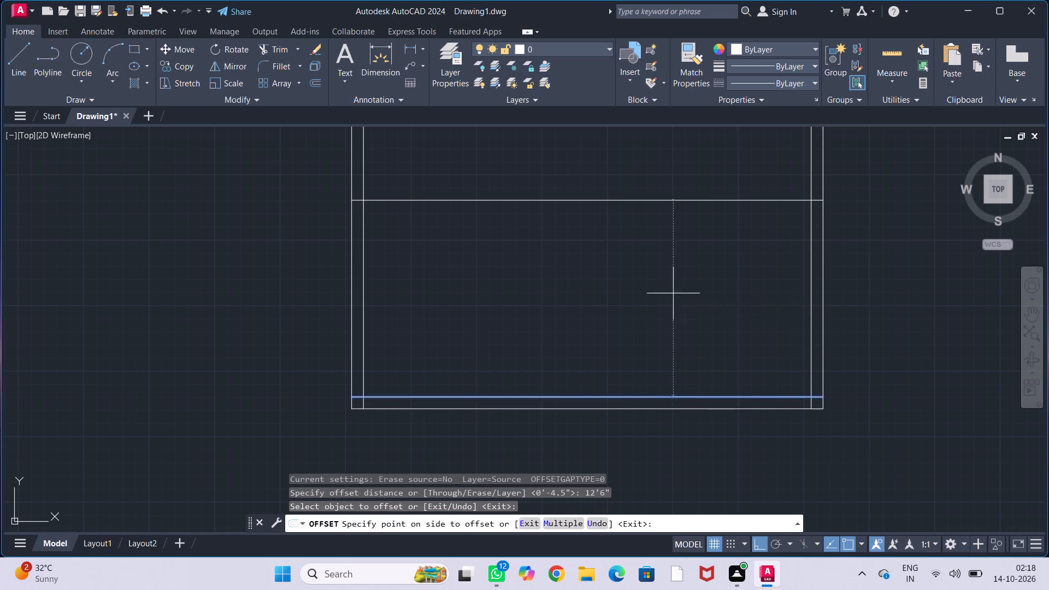
pyautogui.press('Escape')
pyautogui.press('Escape')
pyautogui.press('Escape')
pyautogui.press('Escape')
pyautogui.press('Escape')
# Offset the new horizontal line 4.5" upward to give the partition its thickness.
pyautogui.moveTo(676, 269); pyautogui.dragTo(656, 410, button='middle')
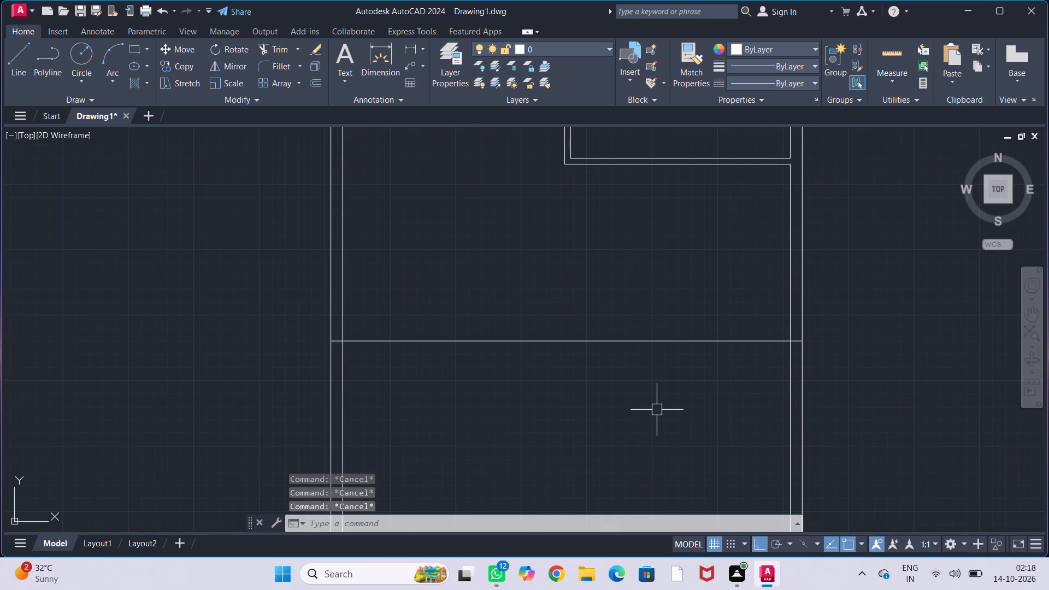
pyautogui.write('off')
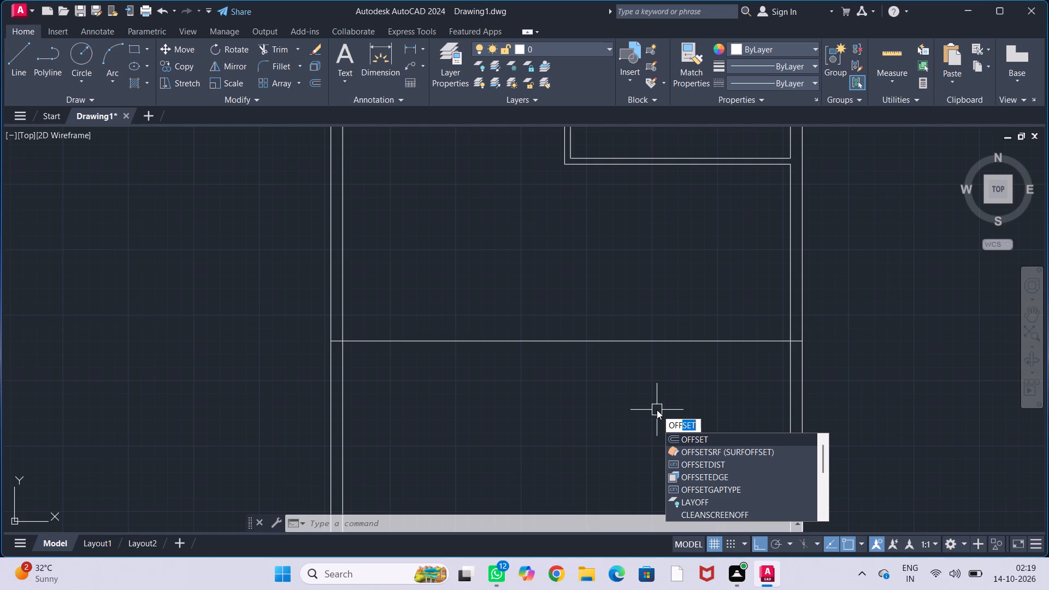
pyautogui.press('Return')
pyautogui.write('4.5"')
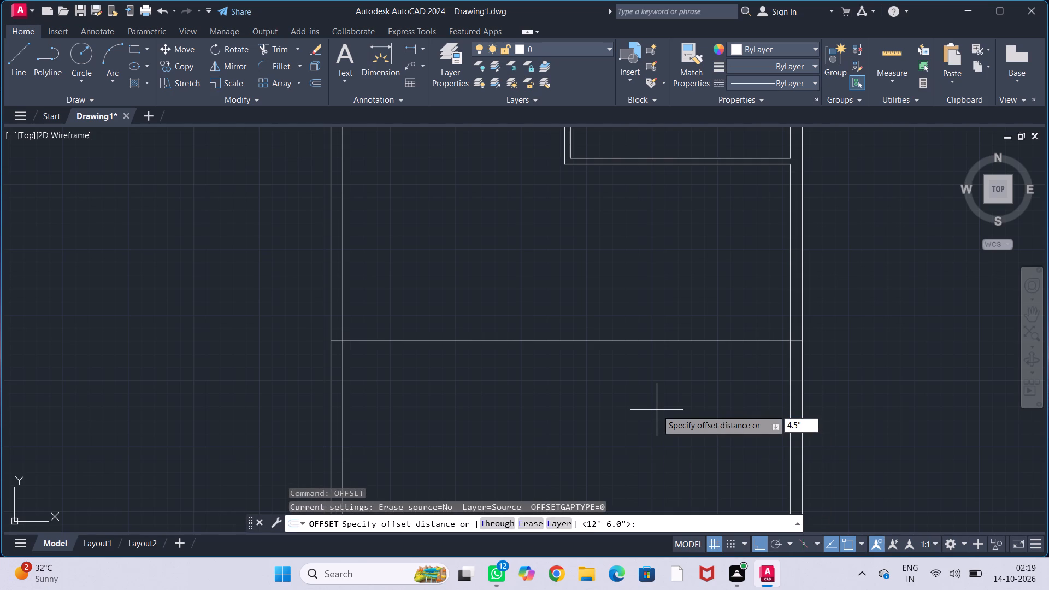
pyautogui.press('Return')
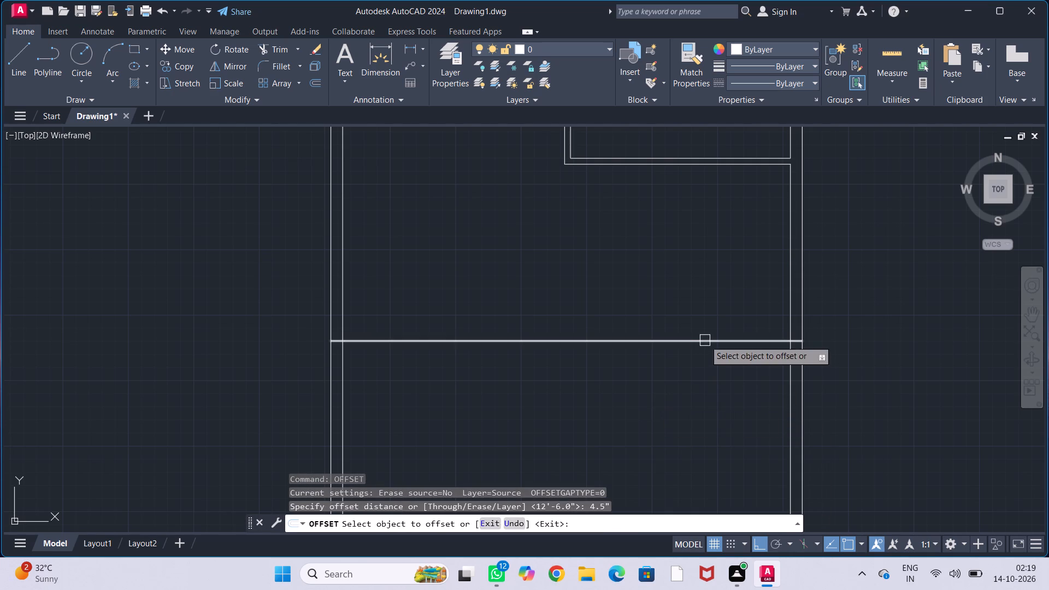
pyautogui.click(700, 340)
pyautogui.click(703, 282)
pyautogui.press('Escape')
pyautogui.press('Escape')
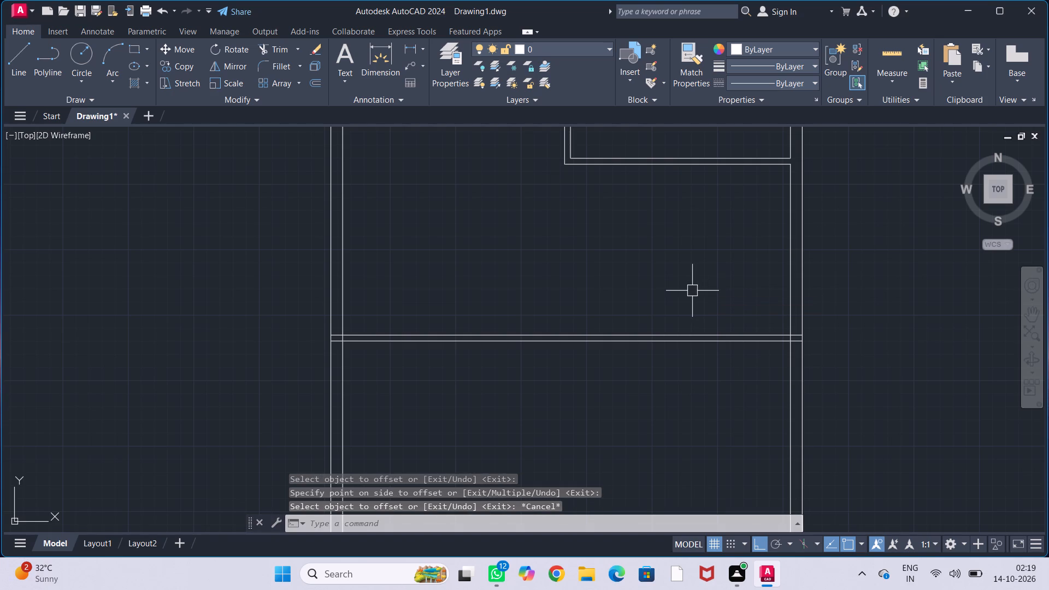
pyautogui.press('Escape')
pyautogui.press('Escape')
pyautogui.press('Escape')
pyautogui.press('Escape')
# Trim the inner wall line extensions overlapping at the bottom-left corner of the outer walls.
pyautogui.moveTo(674, 290); pyautogui.dragTo(685, 267, button='middle')
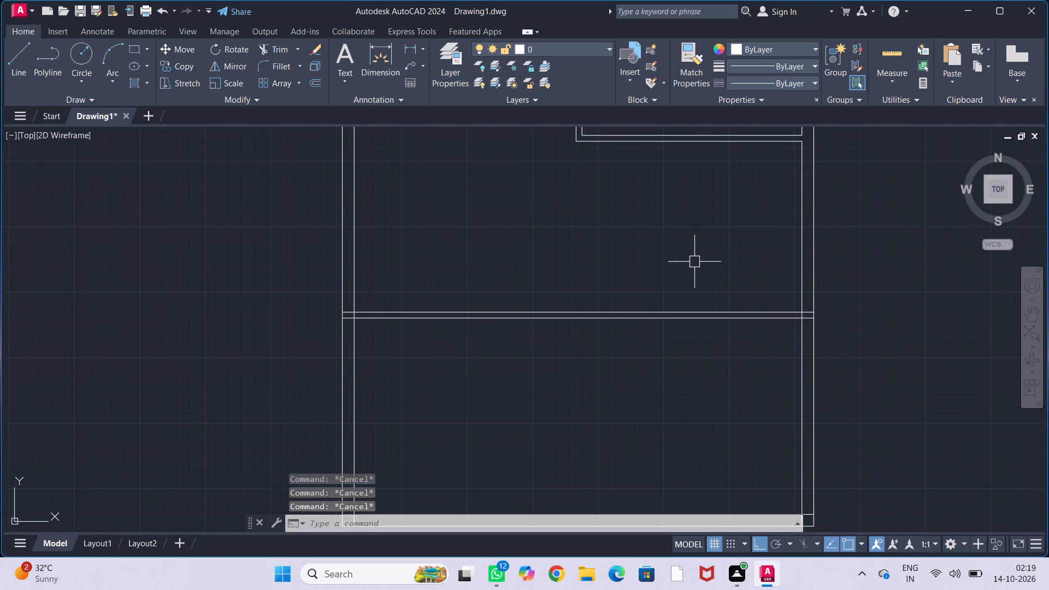
pyautogui.moveTo(703, 247); pyautogui.dragTo(733, 201, button='middle')
pyautogui.moveTo(770, 348); pyautogui.dragTo(749, 298, button='middle')
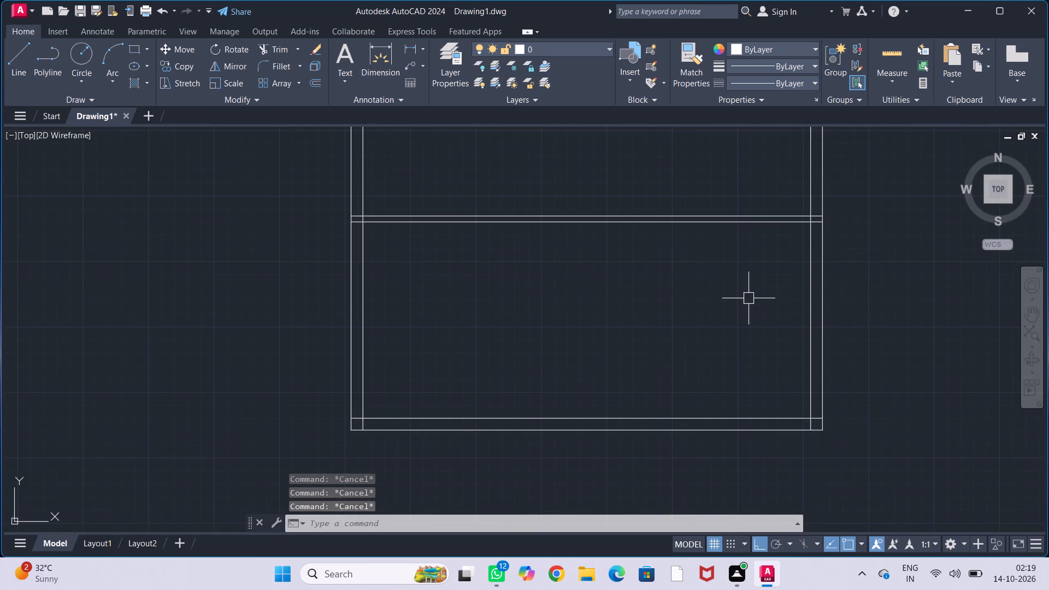
pyautogui.scroll(-2, 749, 298)
pyautogui.moveTo(748, 298); pyautogui.dragTo(673, 327, button='middle')
pyautogui.scroll(1, 679, 322)
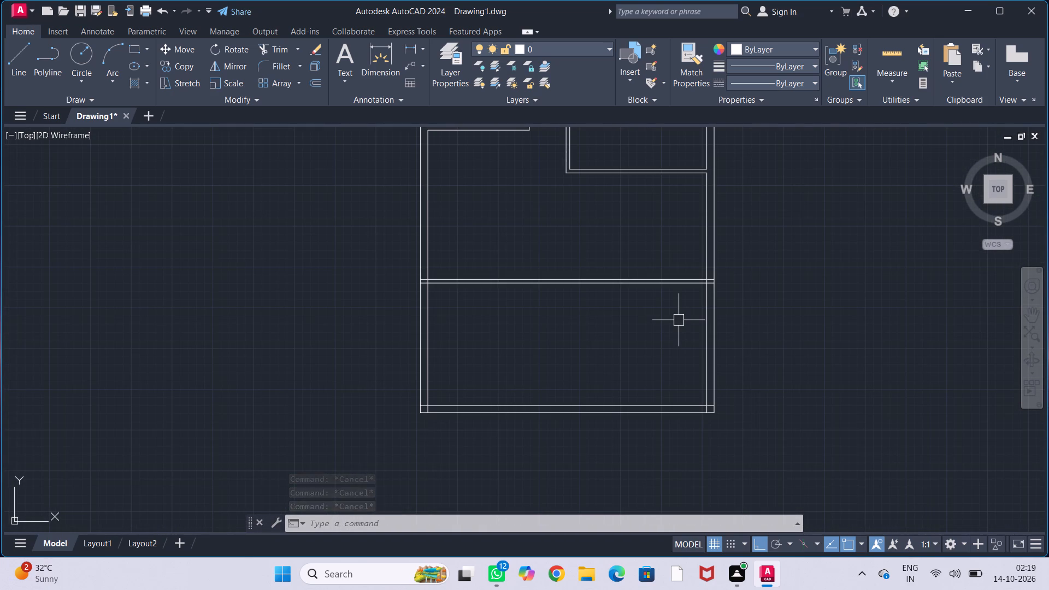
pyautogui.moveTo(679, 320); pyautogui.dragTo(702, 316, button='middle')
pyautogui.write('tr')
pyautogui.press('Return')
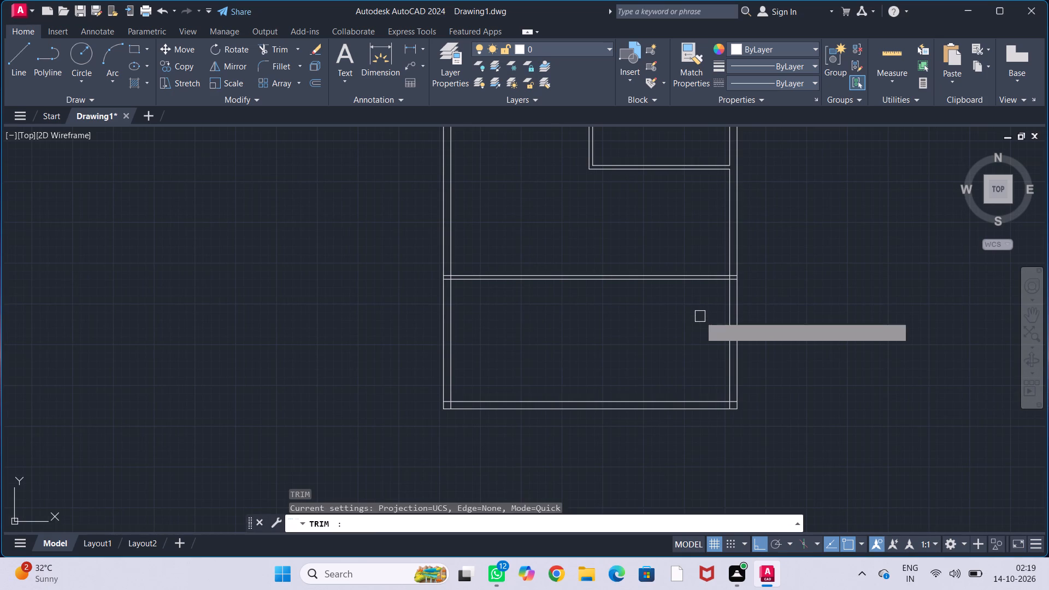
pyautogui.moveTo(621, 452); pyautogui.dragTo(737, 383, button='middle')
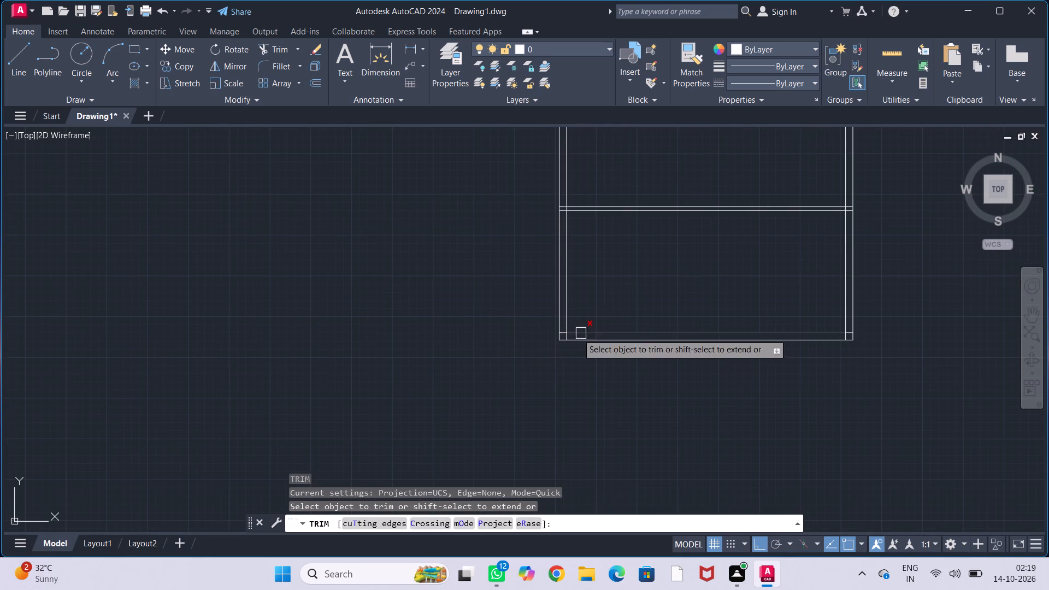
pyautogui.scroll(5, 567, 335)
pyautogui.click(574, 316)
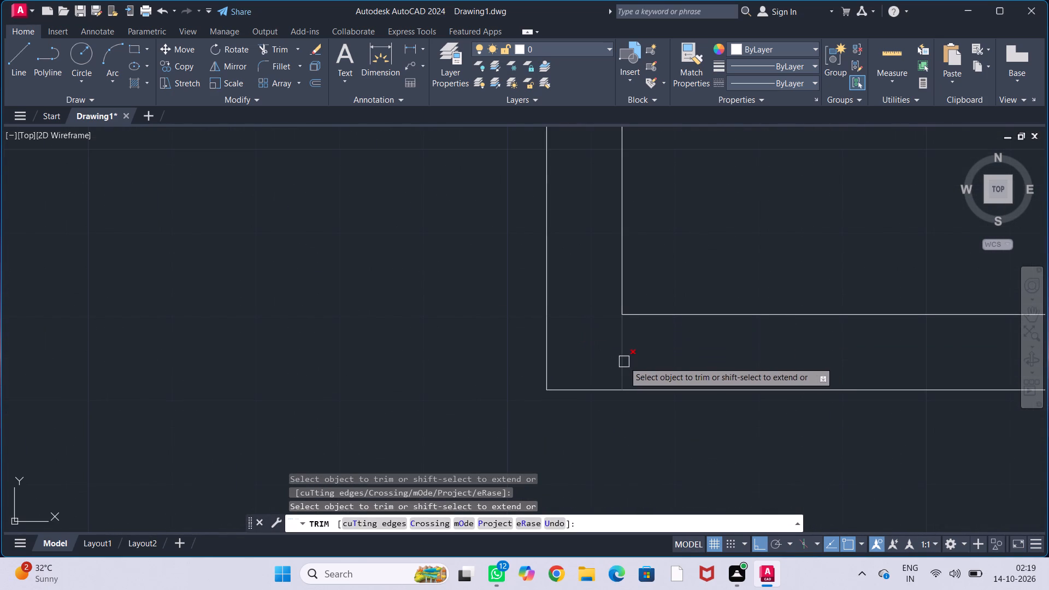
pyautogui.click(624, 362)
# Trim the junction of the new horizontal partition with the left outer wall, removing the inner wall segment and the partition line ends.
pyautogui.scroll(-2, 639, 342)
pyautogui.scroll(-2, 698, 269)
pyautogui.moveTo(727, 253); pyautogui.dragTo(545, 466, button='middle')
pyautogui.moveTo(572, 403); pyautogui.dragTo(554, 427, button='middle')
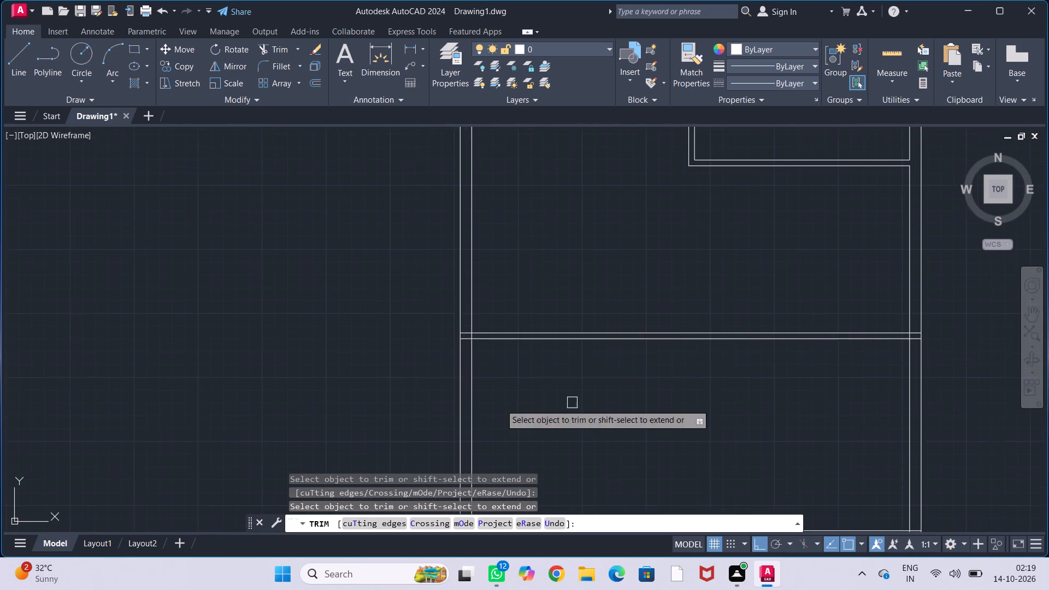
pyautogui.scroll(4, 468, 336)
pyautogui.click(449, 353)
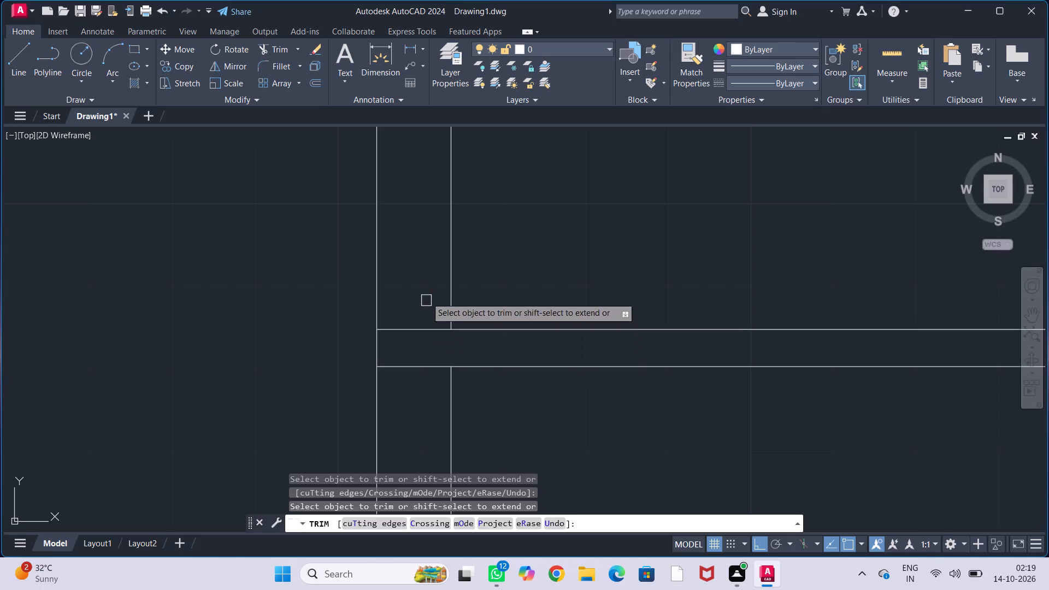
pyautogui.moveTo(425, 290); pyautogui.dragTo(427, 398)
# Trim the partition line ends inside the right outer wall and the inner wall segment between them.
pyautogui.scroll(-2, 420, 361)
pyautogui.scroll(-1, 555, 408)
pyautogui.moveTo(618, 418); pyautogui.dragTo(388, 340, button='middle')
pyautogui.scroll(-2, 399, 333)
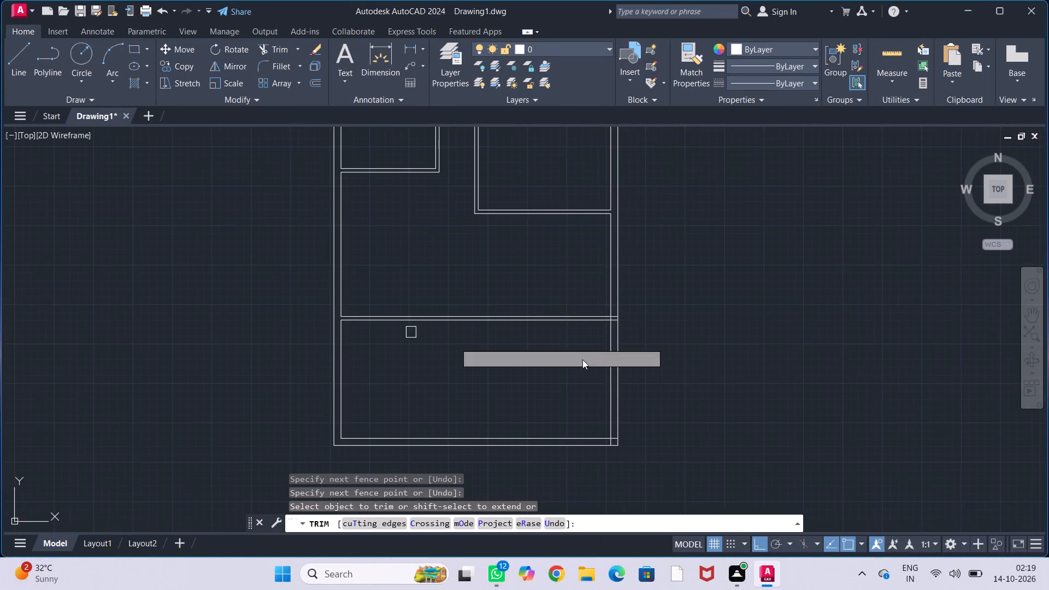
pyautogui.moveTo(517, 347); pyautogui.dragTo(478, 341, button='middle')
pyautogui.scroll(5, 566, 309)
pyautogui.moveTo(616, 327); pyautogui.dragTo(623, 434)
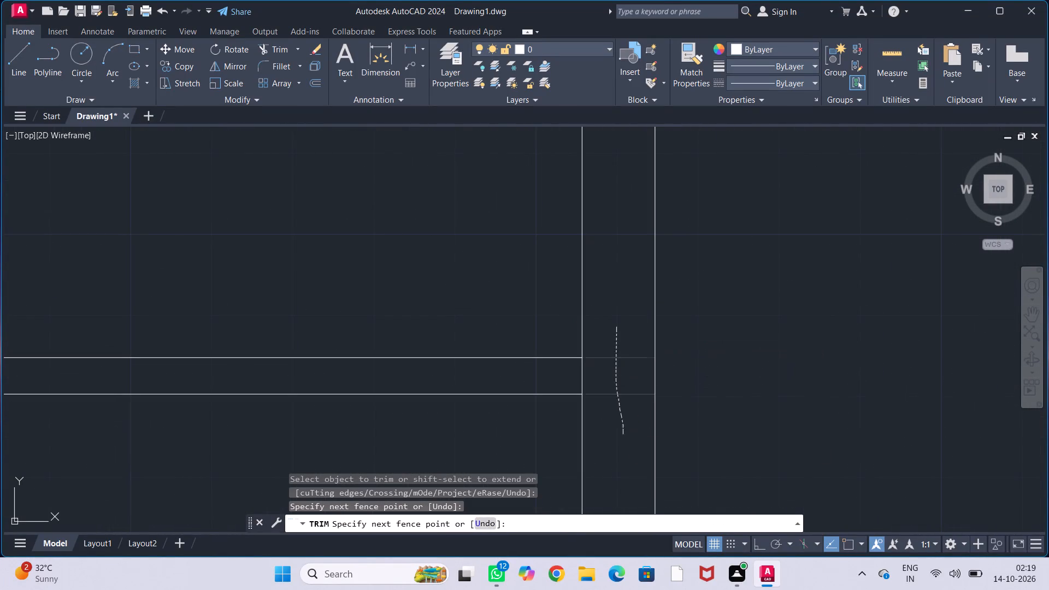
pyautogui.click(582, 378)
# Trim the inner wall line extensions overlapping at the bottom-right corner of the outer walls.
pyautogui.scroll(-5, 589, 368)
pyautogui.moveTo(557, 418); pyautogui.dragTo(604, 306, button='middle')
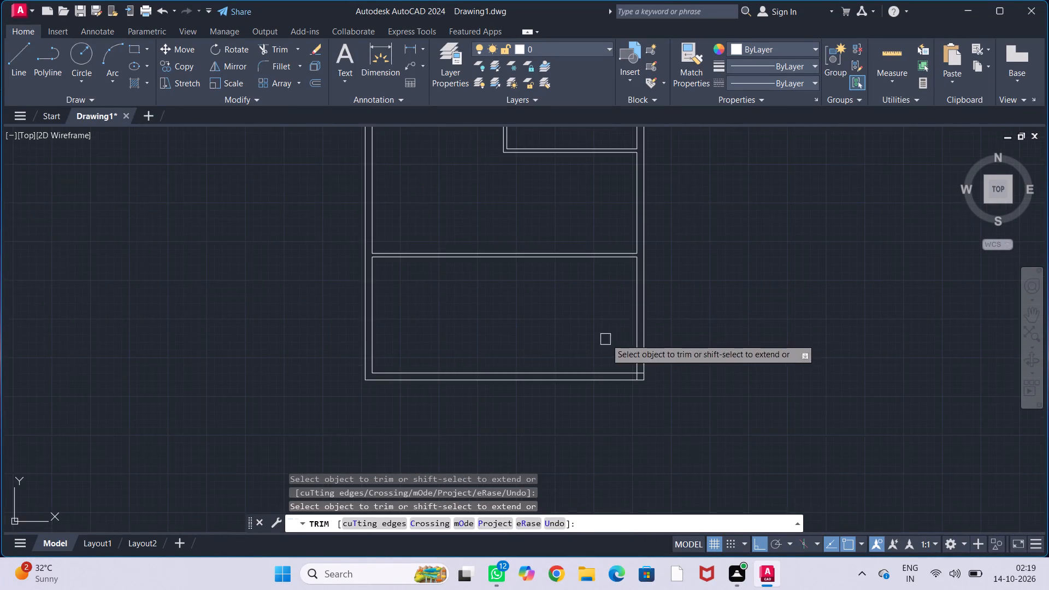
pyautogui.moveTo(609, 328); pyautogui.dragTo(602, 299, button='middle')
pyautogui.scroll(2, 645, 377)
pyautogui.scroll(2, 604, 315)
pyautogui.click(612, 298)
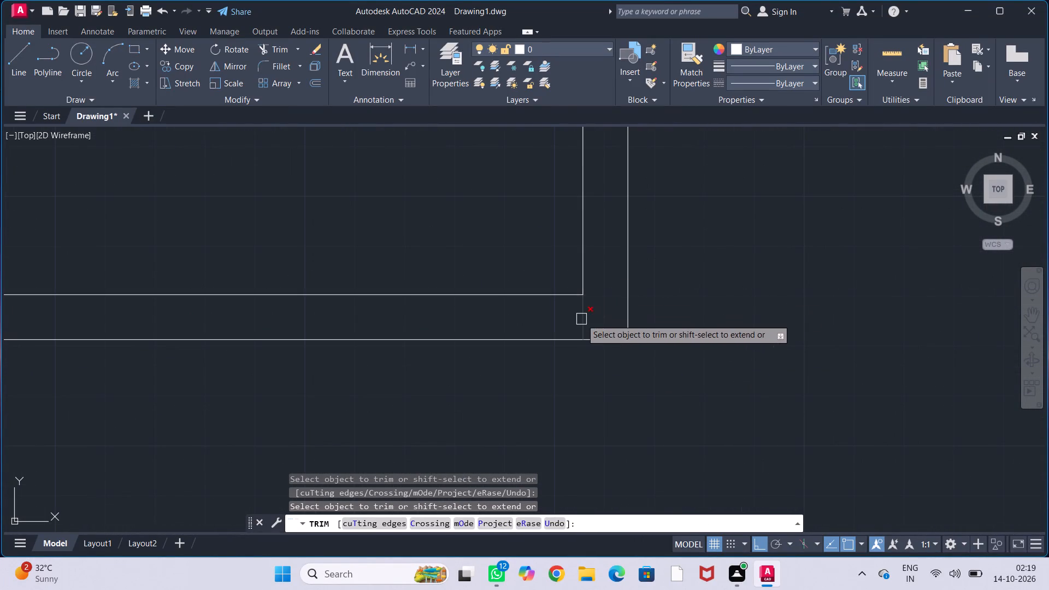
pyautogui.click(581, 319)
pyautogui.press('Escape')
pyautogui.press('Escape')
pyautogui.press('Escape')
pyautogui.press('Escape')
pyautogui.press('Escape')
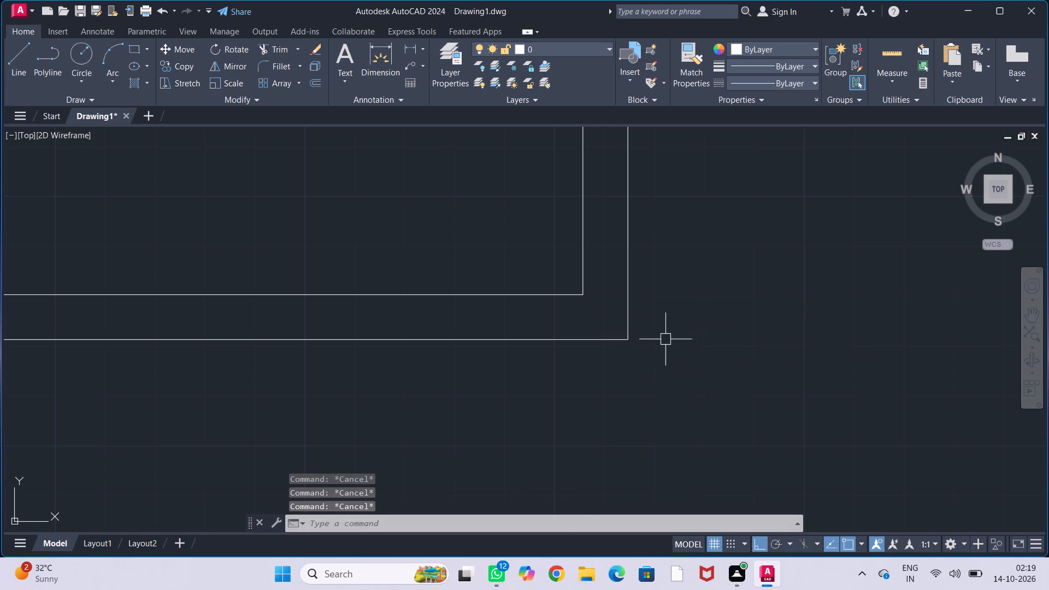
# Offset the inner line of the right outer wall 12' to the left within the lower room.
pyautogui.scroll(-4, 667, 333)
pyautogui.moveTo(706, 308); pyautogui.dragTo(767, 350, button='middle')
pyautogui.scroll(1, 589, 326)
pyautogui.moveTo(614, 323); pyautogui.dragTo(628, 322, button='middle')
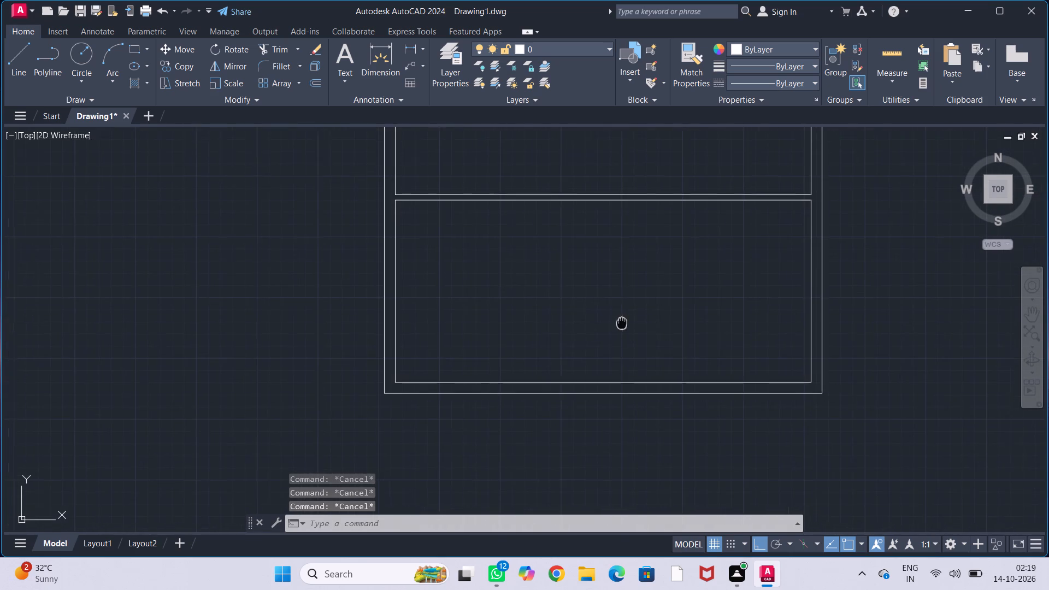
pyautogui.moveTo(628, 322); pyautogui.dragTo(652, 321, button='middle')
pyautogui.write('off')
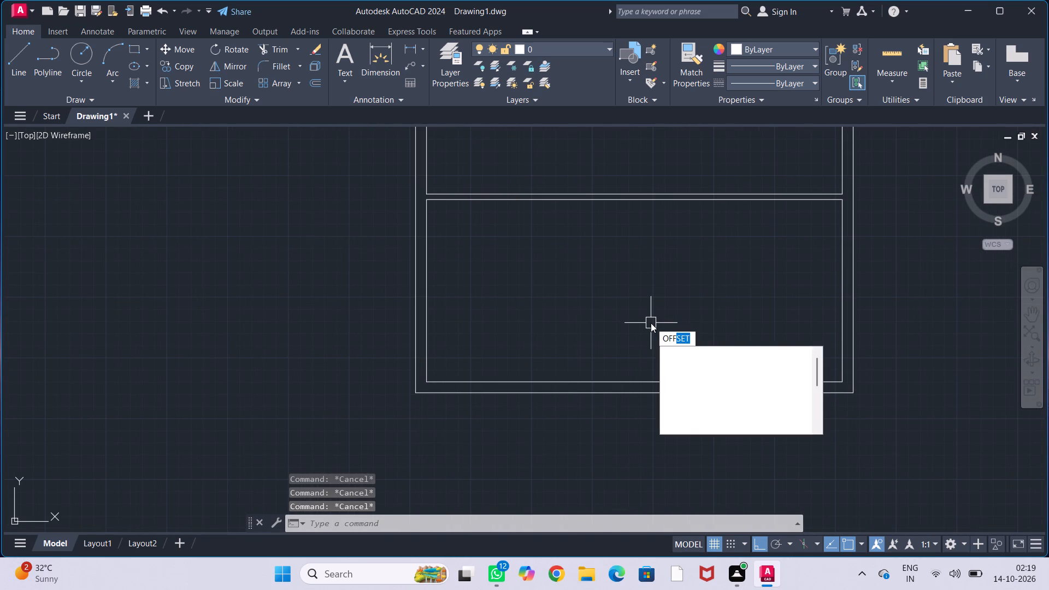
pyautogui.press('Return')
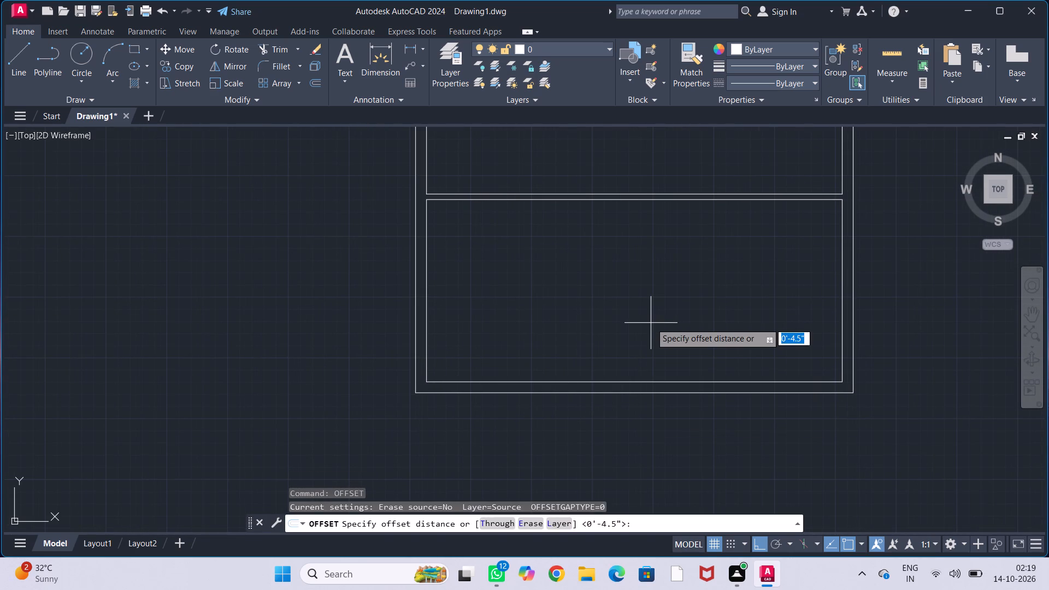
pyautogui.write("12'")
pyautogui.press('Return')
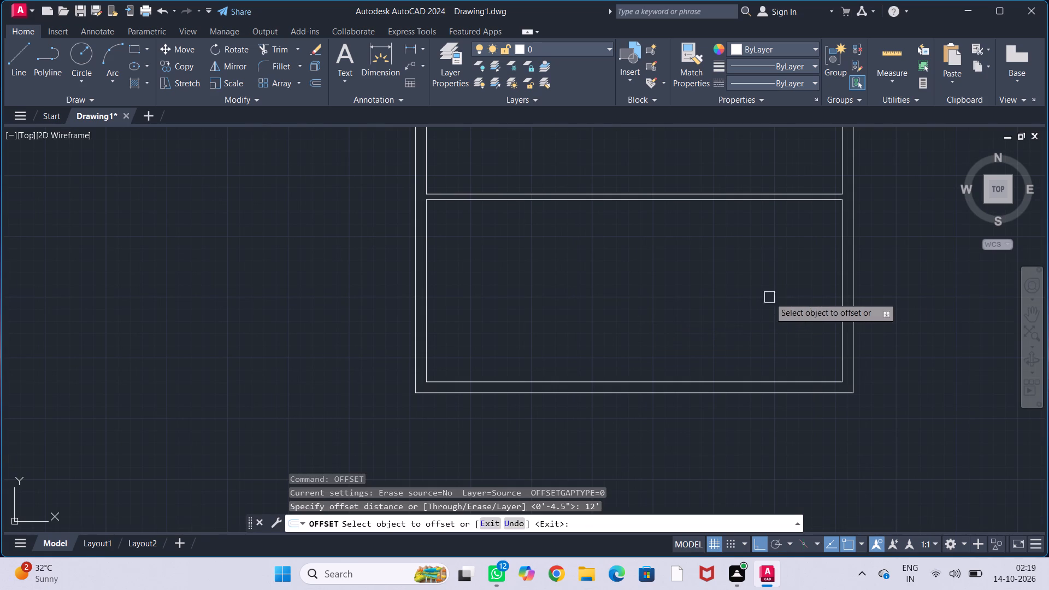
pyautogui.click(840, 303)
pyautogui.click(729, 331)
pyautogui.press('Escape')
pyautogui.press('Escape')
pyautogui.press('Escape')
pyautogui.press('Escape')
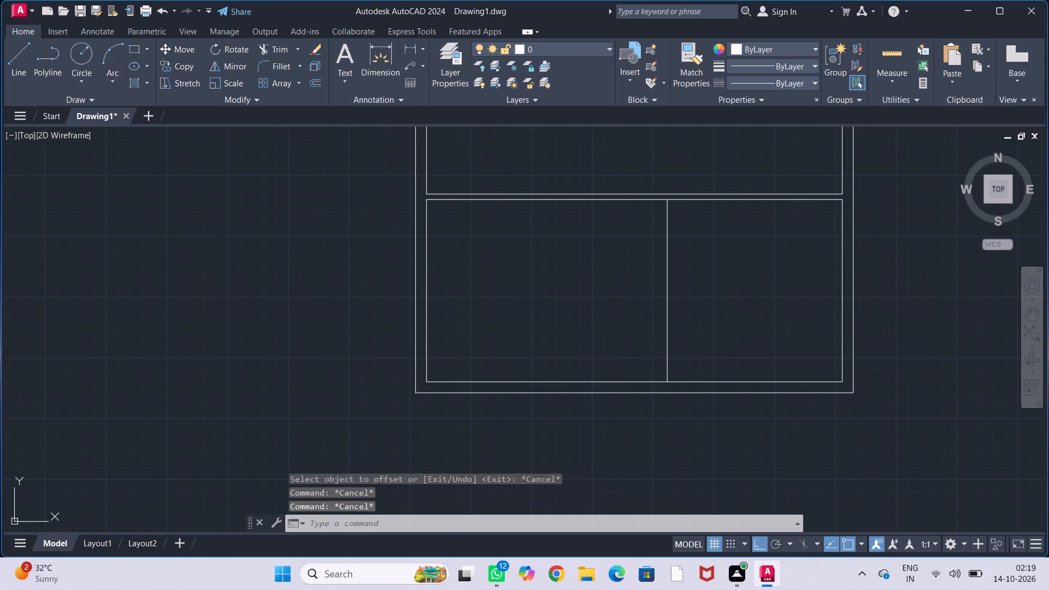
pyautogui.press('Escape')
# Offset the new vertical line 9" to the left to give the dividing wall its thickness.
pyautogui.write('off')
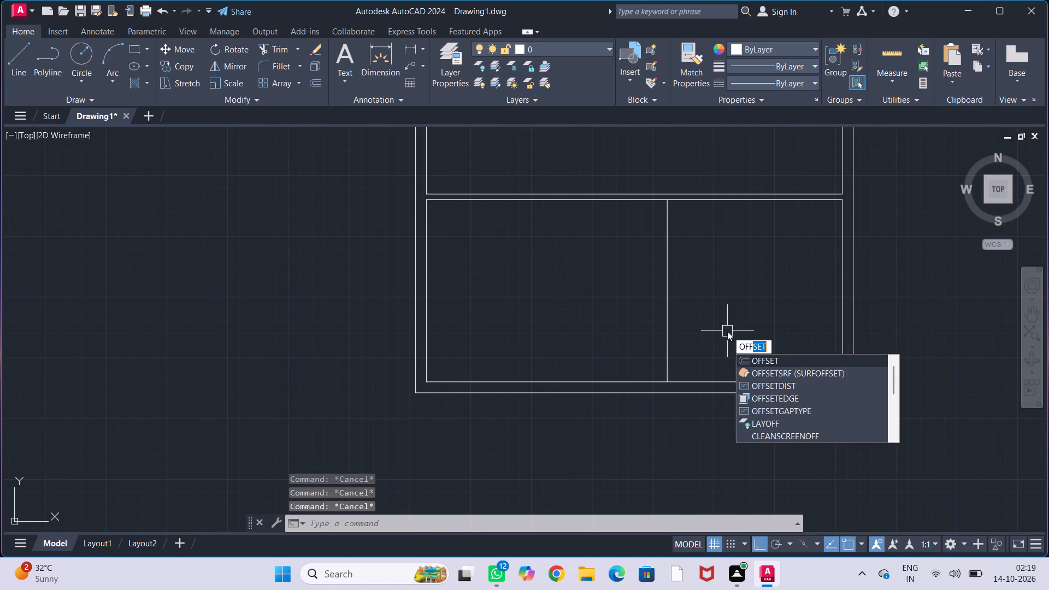
pyautogui.press('Return')
pyautogui.write('9"')
pyautogui.press('Return')
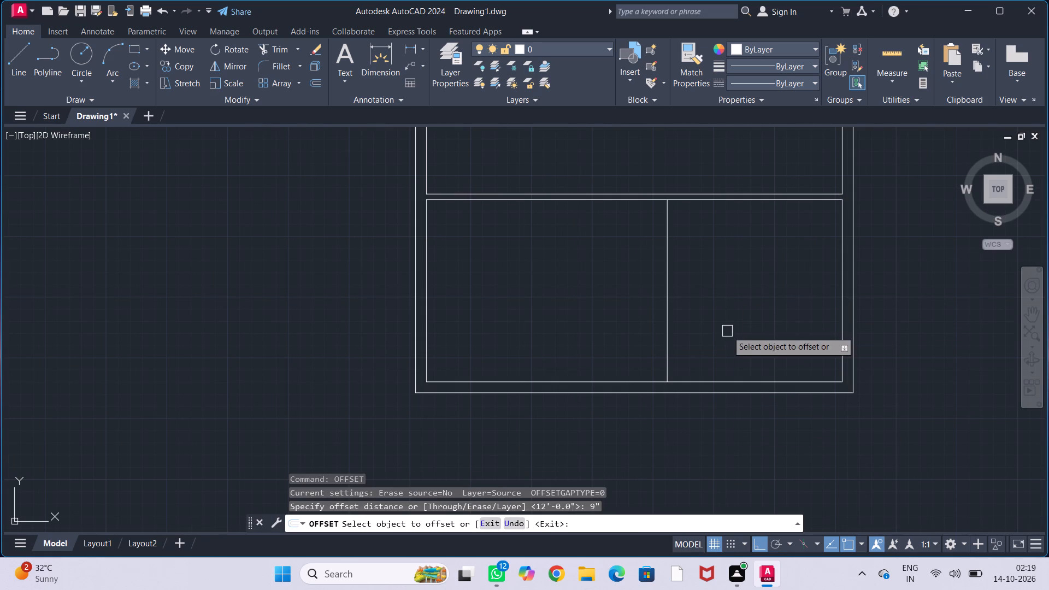
pyautogui.click(667, 338)
pyautogui.click(577, 350)
pyautogui.press('Escape')
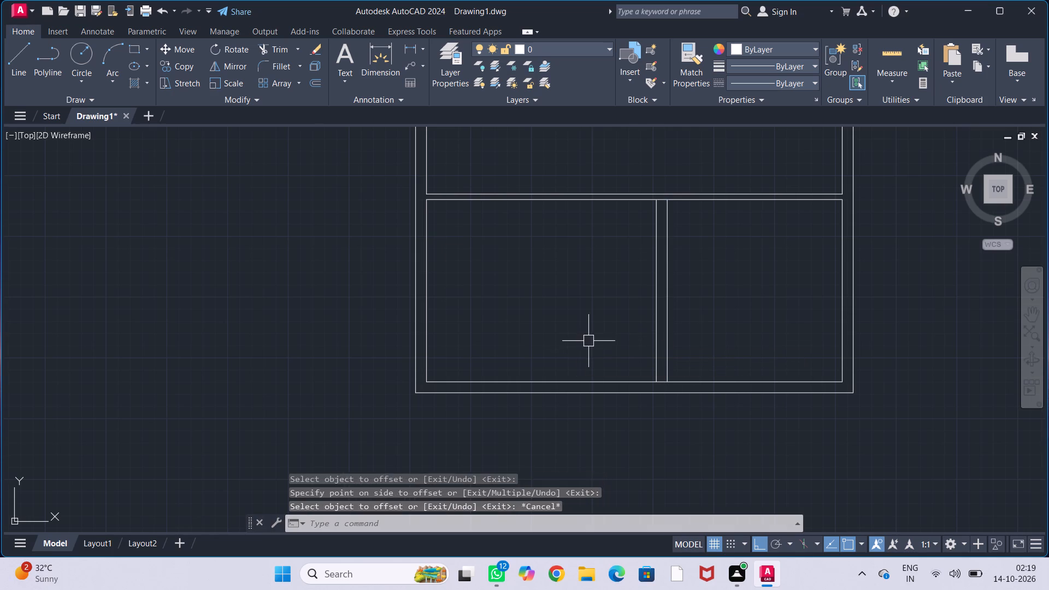
pyautogui.press('Escape')
pyautogui.press('Escape')
pyautogui.press('Escape')
# Measure the lower-left room's width with a linear dimension, from the left inner wall to the new dividing wall, without placing it.
pyautogui.moveTo(604, 323); pyautogui.dragTo(573, 353, button='middle')
pyautogui.write('dli')
pyautogui.press('Return')
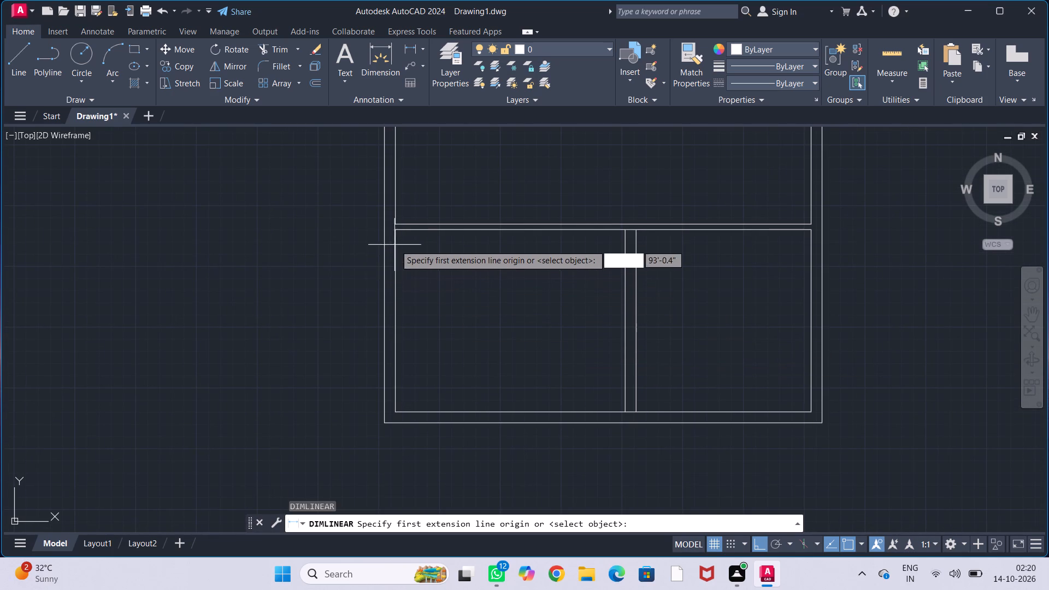
pyautogui.click(394, 232)
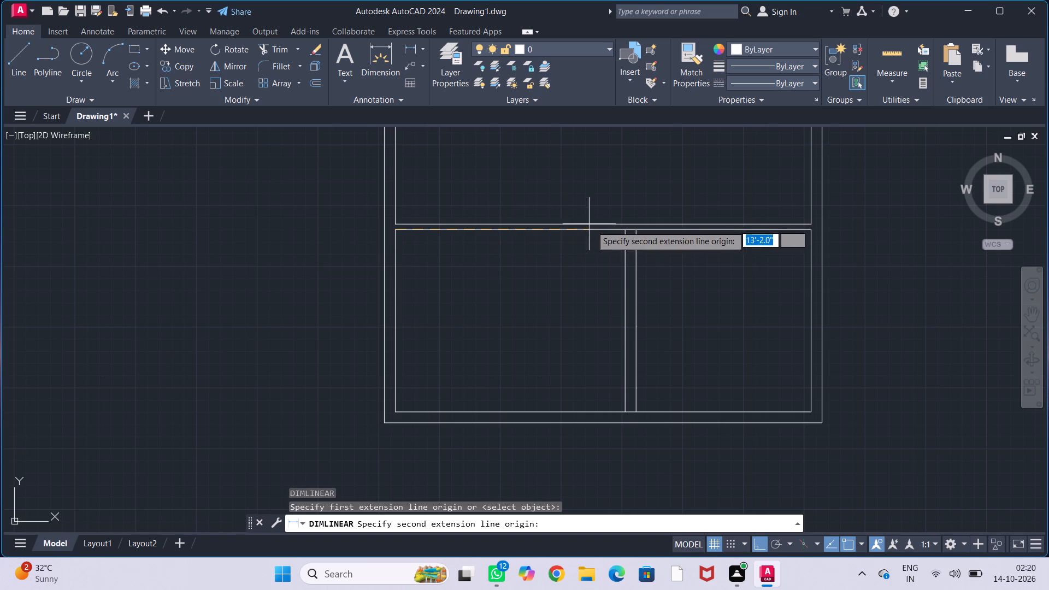
pyautogui.click(623, 232)
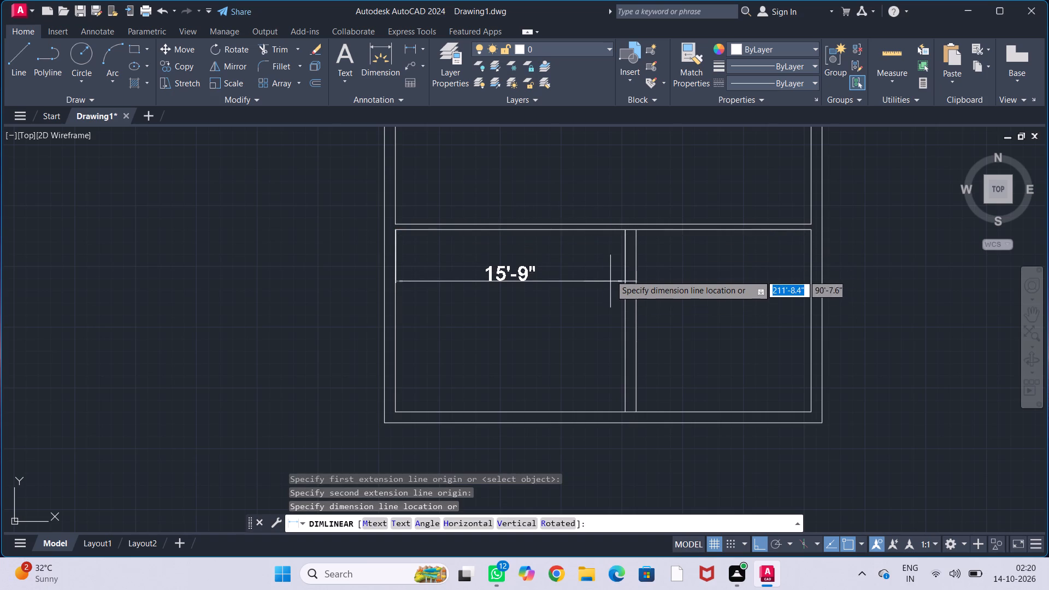
pyautogui.press('Escape')
pyautogui.press('Escape')
pyautogui.press('Escape')
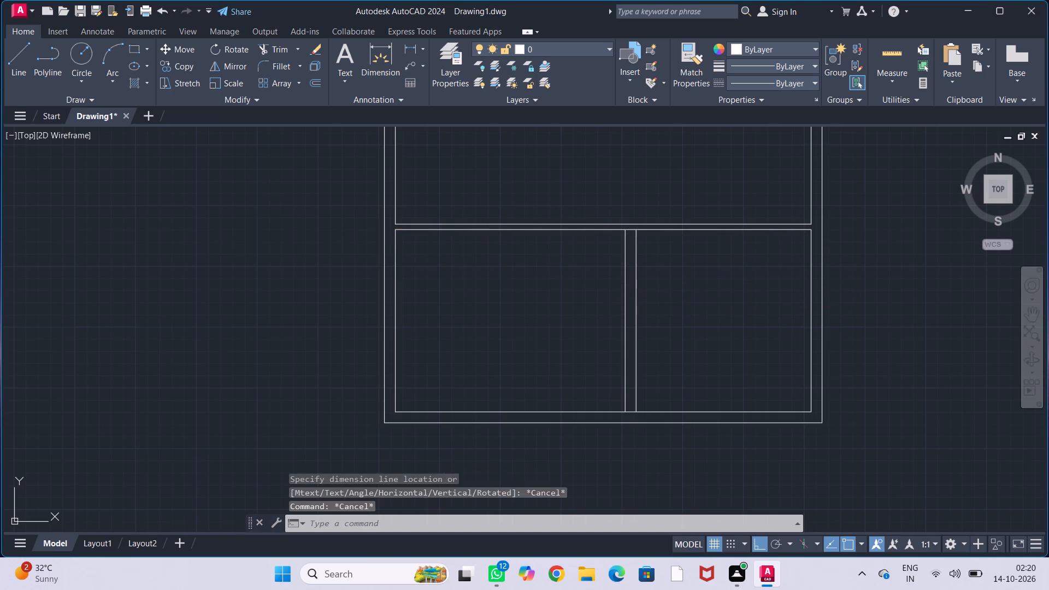
pyautogui.press('Escape')
pyautogui.press('Escape')
pyautogui.press('Escape')
# Move both lines of the vertical dividing wall 2' to the left.
pyautogui.moveTo(693, 362); pyautogui.dragTo(692, 357)
pyautogui.click(587, 321)
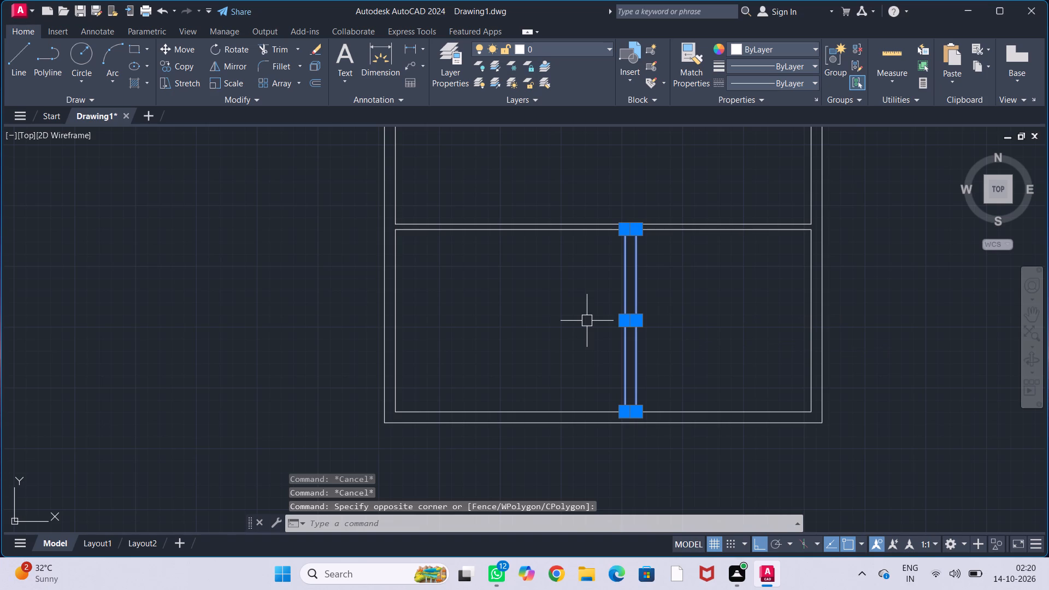
pyautogui.press('m')
pyautogui.press('Return')
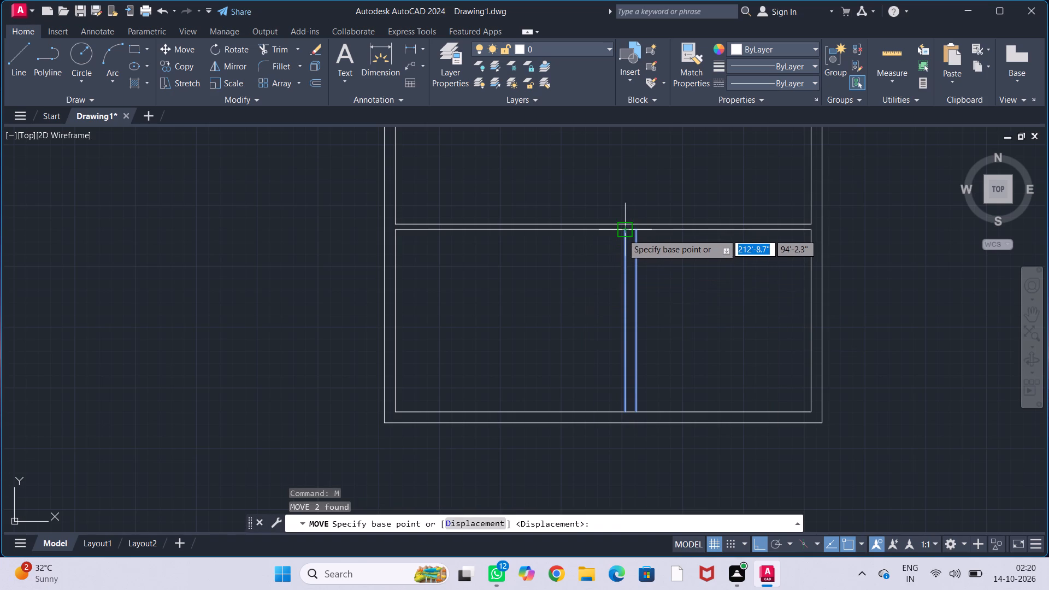
pyautogui.click(622, 234)
pyautogui.write("2'")
pyautogui.press('Return')
pyautogui.press('Escape')
pyautogui.press('Escape')
pyautogui.press('Escape')
pyautogui.press('Escape')
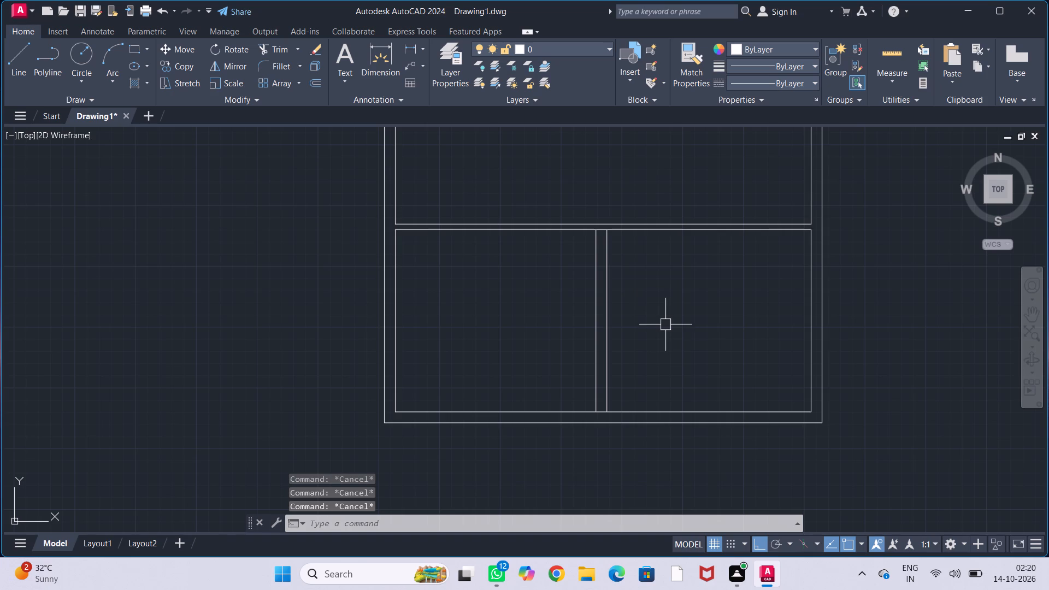
# Trim the horizontal line segments between the dividing wall's two lines at its top and bottom junctions.
pyautogui.moveTo(672, 363); pyautogui.dragTo(663, 345, button='middle')
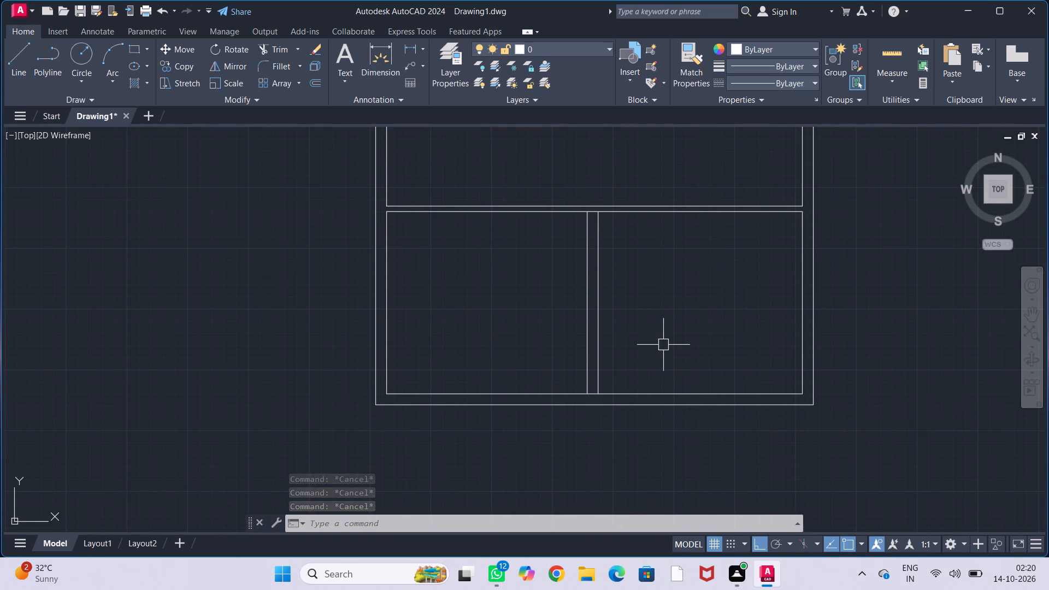
pyautogui.write('tr')
pyautogui.press('Return')
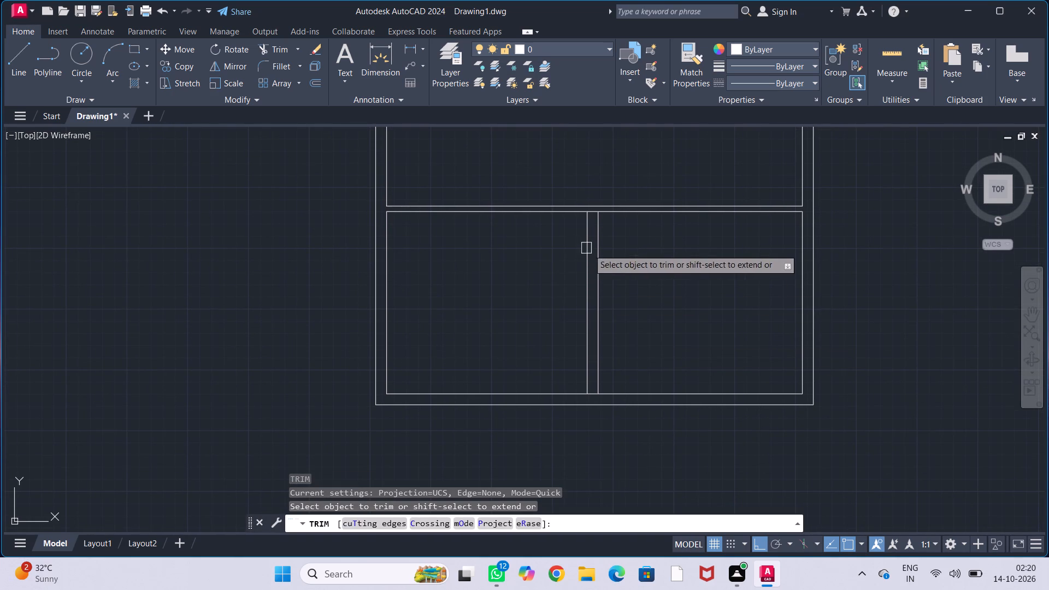
pyautogui.moveTo(633, 251); pyautogui.dragTo(635, 303, button='middle')
pyautogui.scroll(4, 589, 267)
pyautogui.click(597, 262)
pyautogui.scroll(-4, 657, 270)
pyautogui.moveTo(723, 335); pyautogui.dragTo(680, 252, button='middle')
pyautogui.scroll(3, 585, 364)
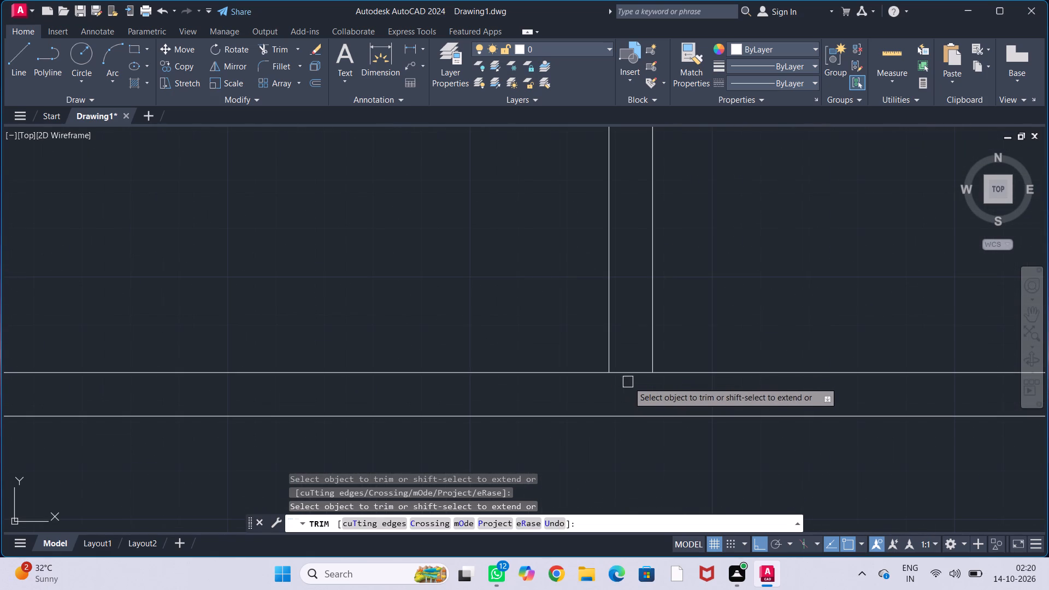
pyautogui.click(630, 376)
pyautogui.press('Escape')
pyautogui.press('Escape')
pyautogui.press('Escape')
pyautogui.press('Escape')
pyautogui.press('Escape')
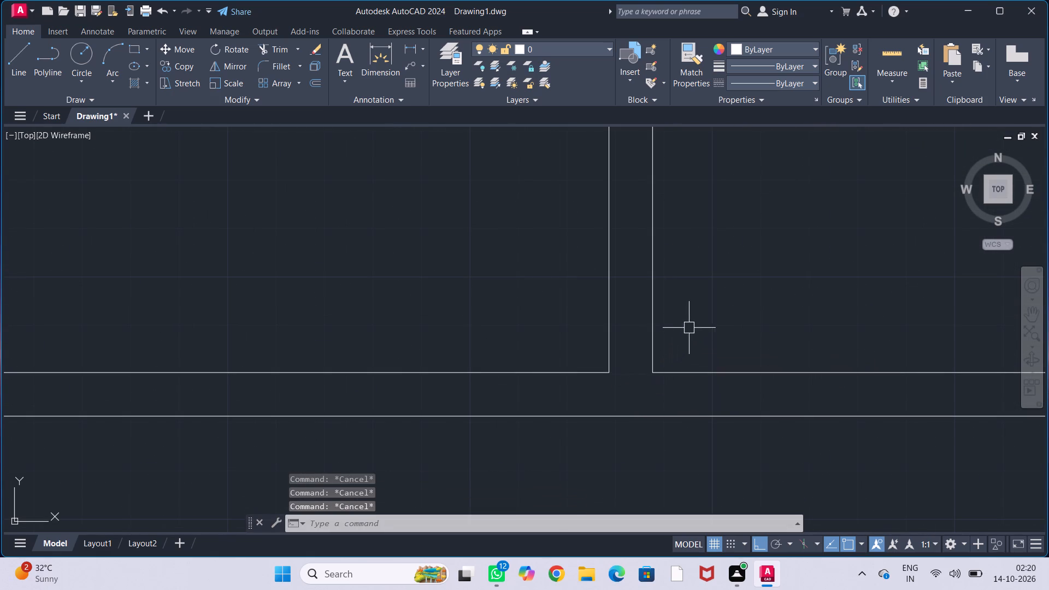
# Examine the two lower rooms and their wall junctions after trimming.
pyautogui.scroll(-2, 689, 326)
pyautogui.scroll(-2, 736, 292)
pyautogui.moveTo(768, 262); pyautogui.dragTo(700, 331, button='middle')
pyautogui.scroll(2, 697, 327)
pyautogui.moveTo(722, 321); pyautogui.dragTo(759, 316, button='middle')
pyautogui.moveTo(738, 323); pyautogui.dragTo(791, 311, button='middle')
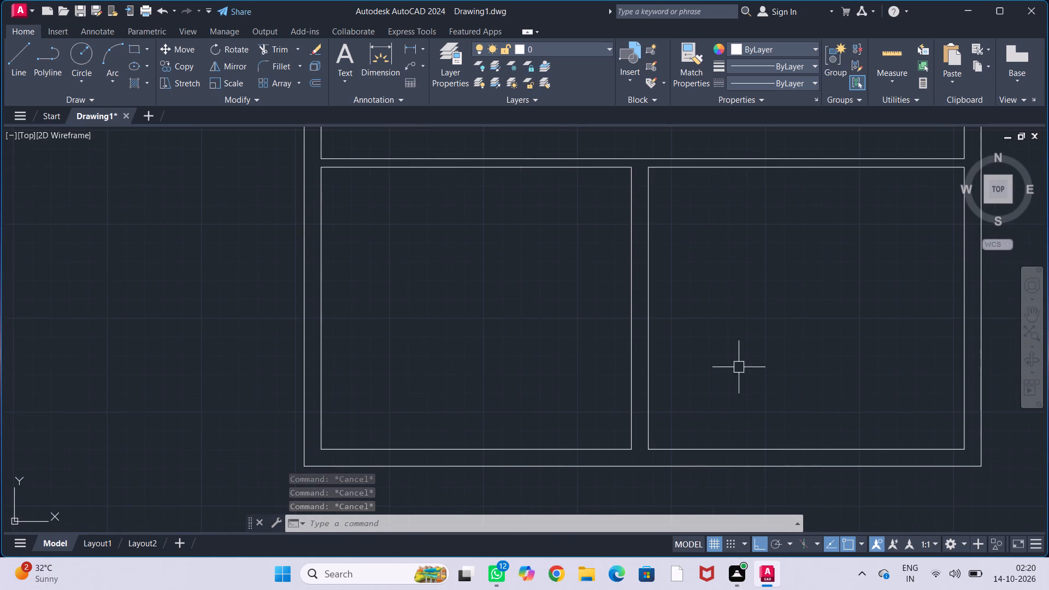
pyautogui.moveTo(741, 358); pyautogui.dragTo(751, 326, button='middle')
pyautogui.moveTo(759, 314); pyautogui.dragTo(759, 398, button='middle')
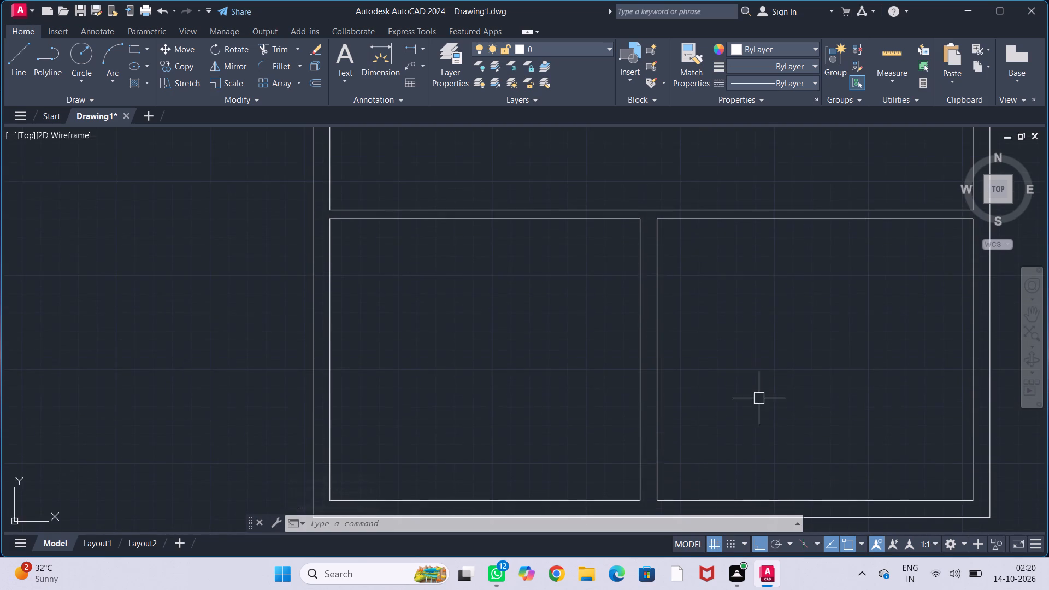
# Extend the left line of the lower vertical dividing wall up to the upper line of the horizontal wall.
pyautogui.moveTo(735, 302); pyautogui.dragTo(733, 376, button='middle')
pyautogui.moveTo(709, 335); pyautogui.dragTo(742, 339, button='middle')
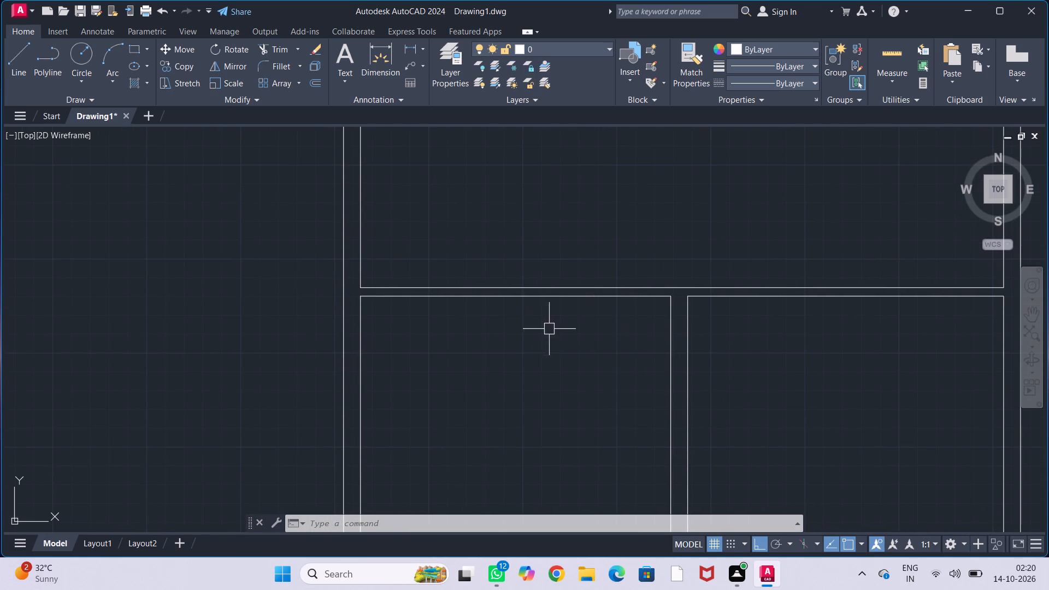
pyautogui.moveTo(549, 329); pyautogui.dragTo(555, 375, button='middle')
pyautogui.scroll(2, 537, 334)
pyautogui.scroll(-1, 551, 344)
pyautogui.moveTo(568, 363); pyautogui.dragTo(543, 340, button='middle')
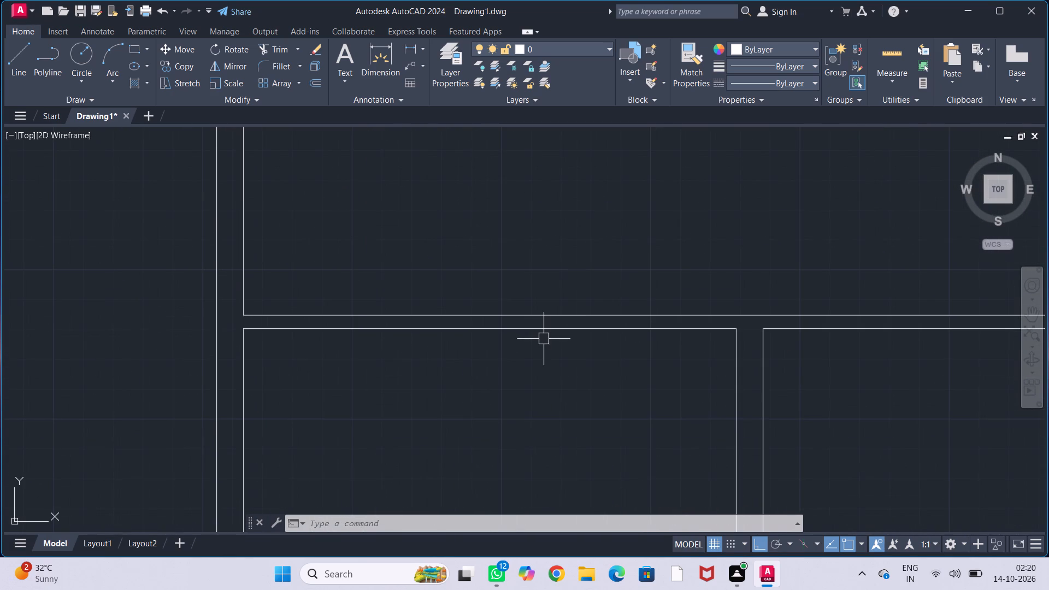
pyautogui.write('ex')
pyautogui.press('Return')
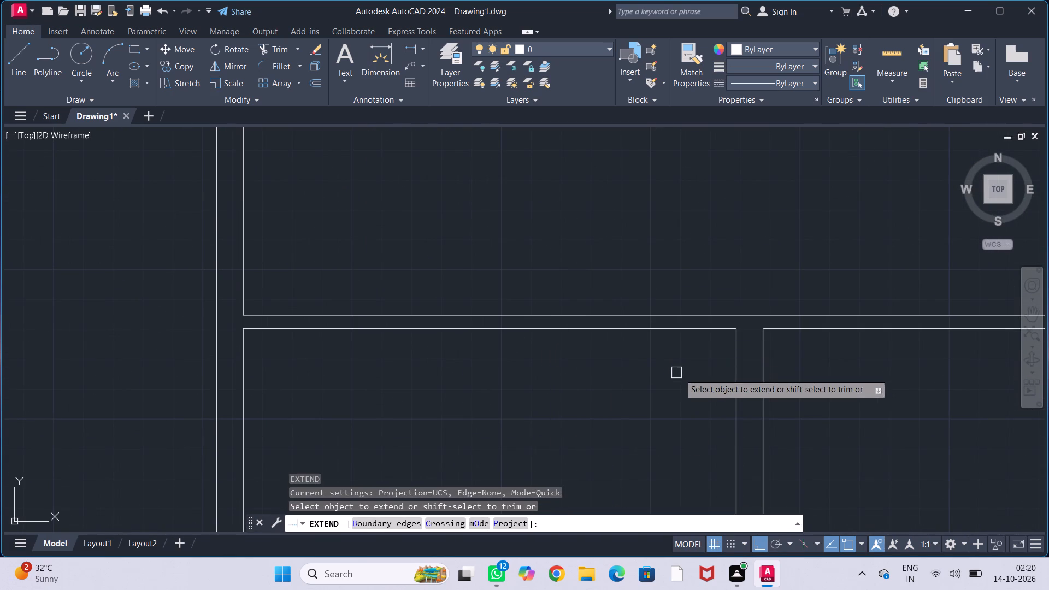
pyautogui.click(735, 355)
pyautogui.press('Escape')
pyautogui.press('Escape')
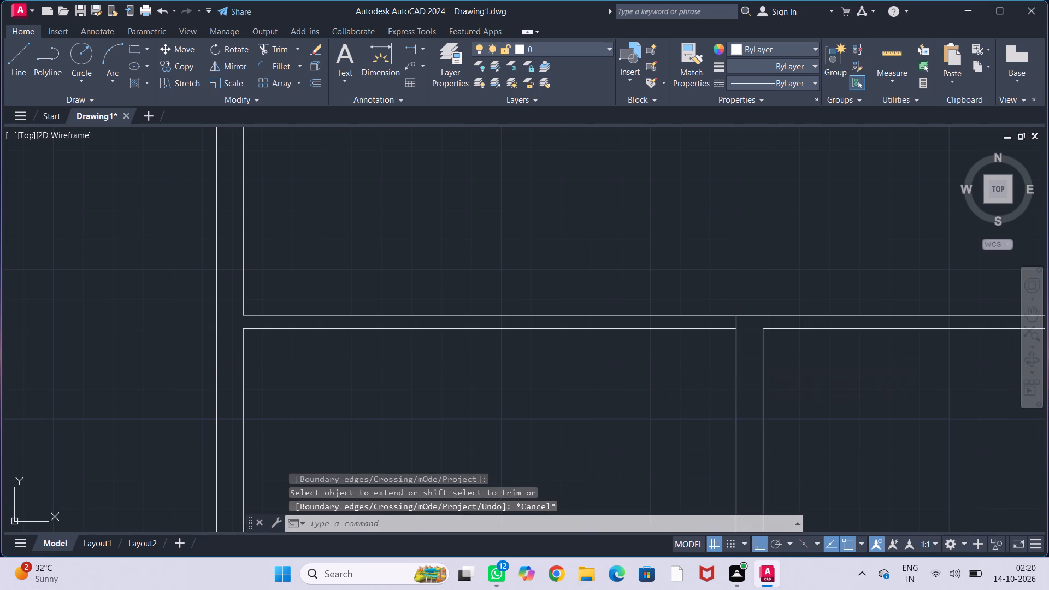
pyautogui.press('Escape')
pyautogui.press('Escape')
pyautogui.press('Escape')
pyautogui.press('Escape')
# Trim away the horizontal wall's upper line between the left inner wall and the extended dividing-wall line.
pyautogui.press('t')
pyautogui.press('r')
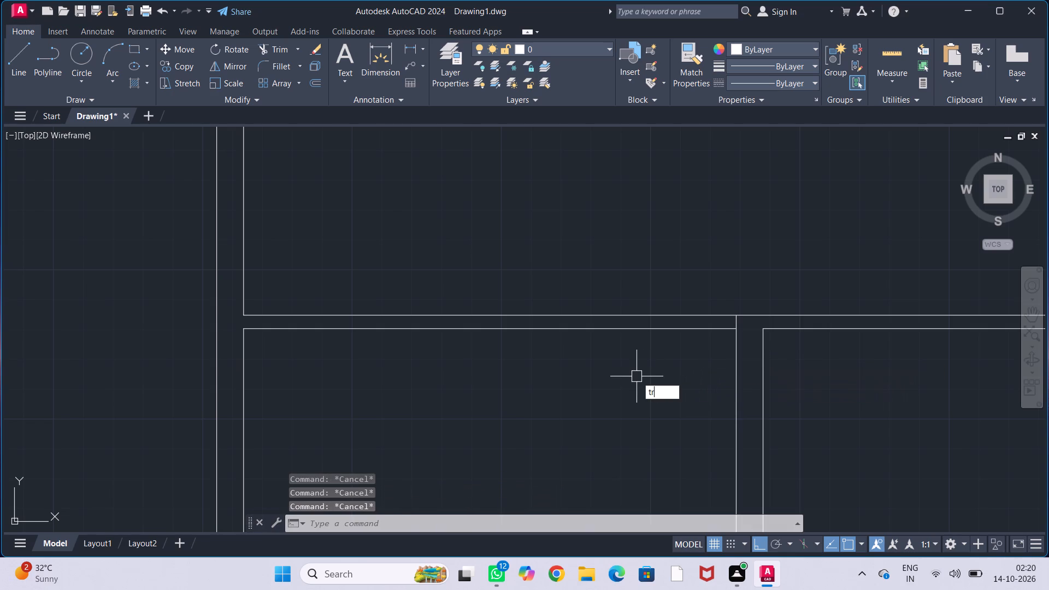
pyautogui.press('Return')
pyautogui.click(624, 315)
pyautogui.press('Escape')
pyautogui.press('Escape')
pyautogui.press('Escape')
pyautogui.press('Escape')
pyautogui.press('Escape')
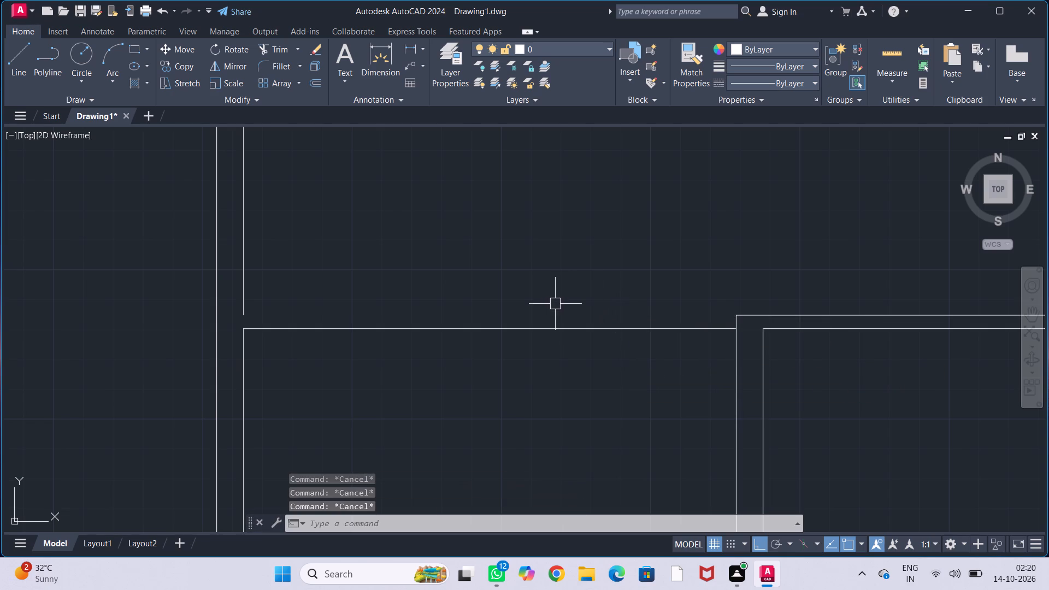
# Offset the top line of the lower-left room 9" upward.
pyautogui.write('off')
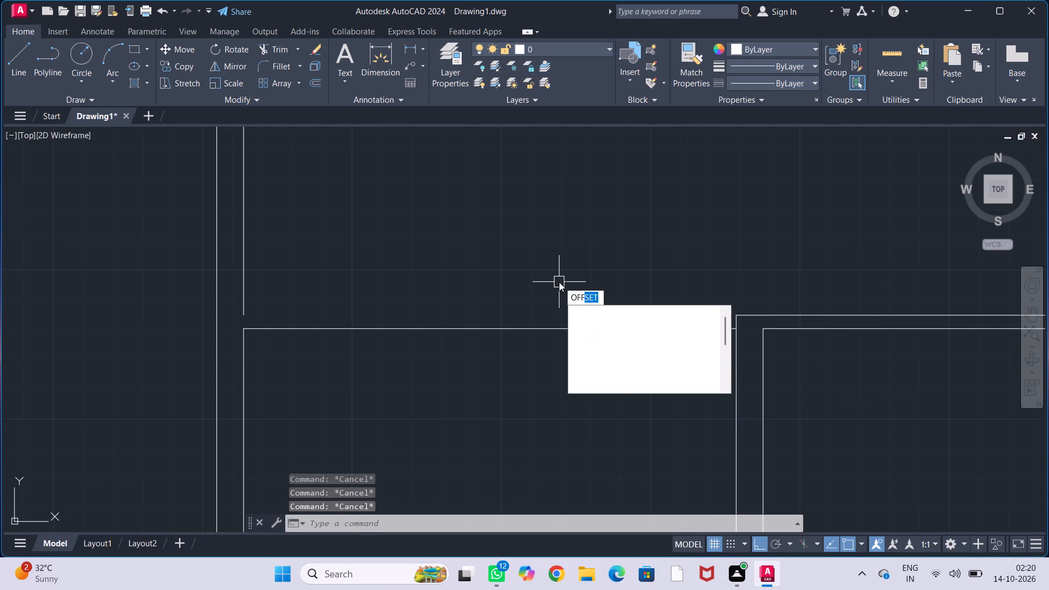
pyautogui.press('Return')
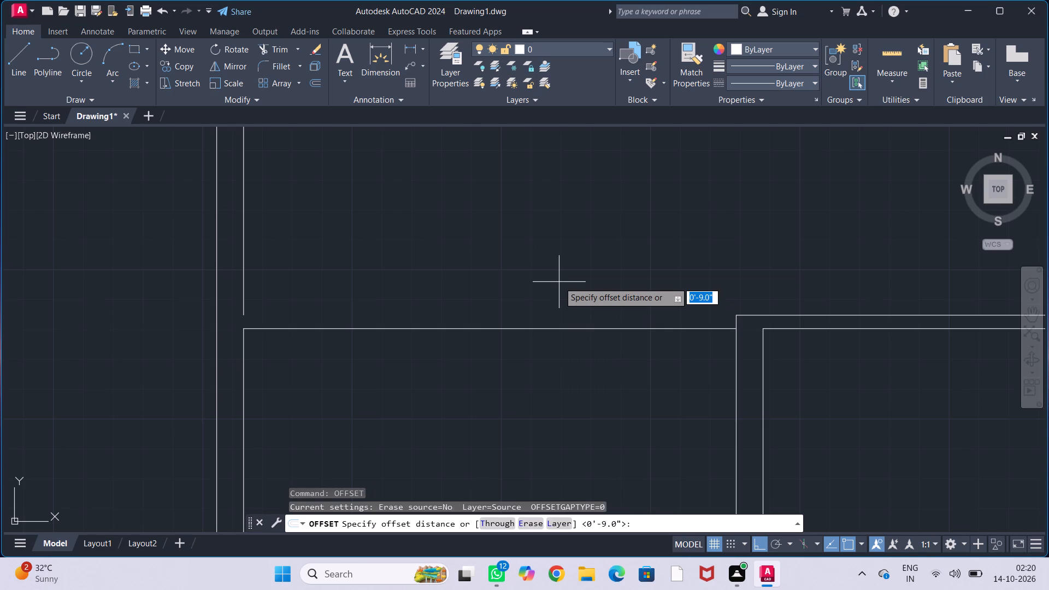
pyautogui.write('9"')
pyautogui.press('Return')
pyautogui.click(586, 327)
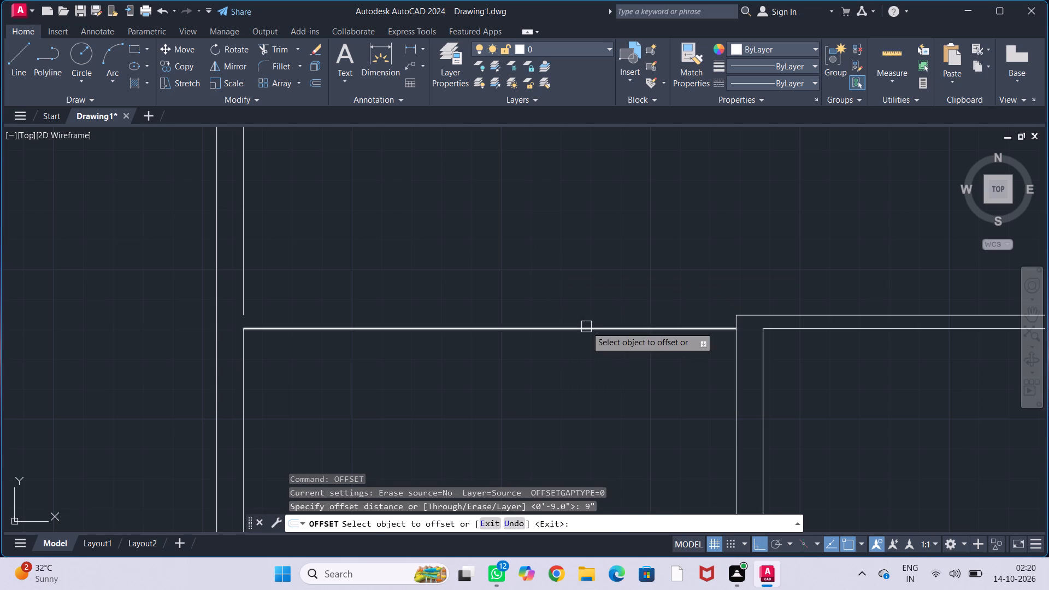
pyautogui.click(595, 282)
pyautogui.press('Escape')
pyautogui.press('Escape')
pyautogui.press('Escape')
pyautogui.press('Escape')
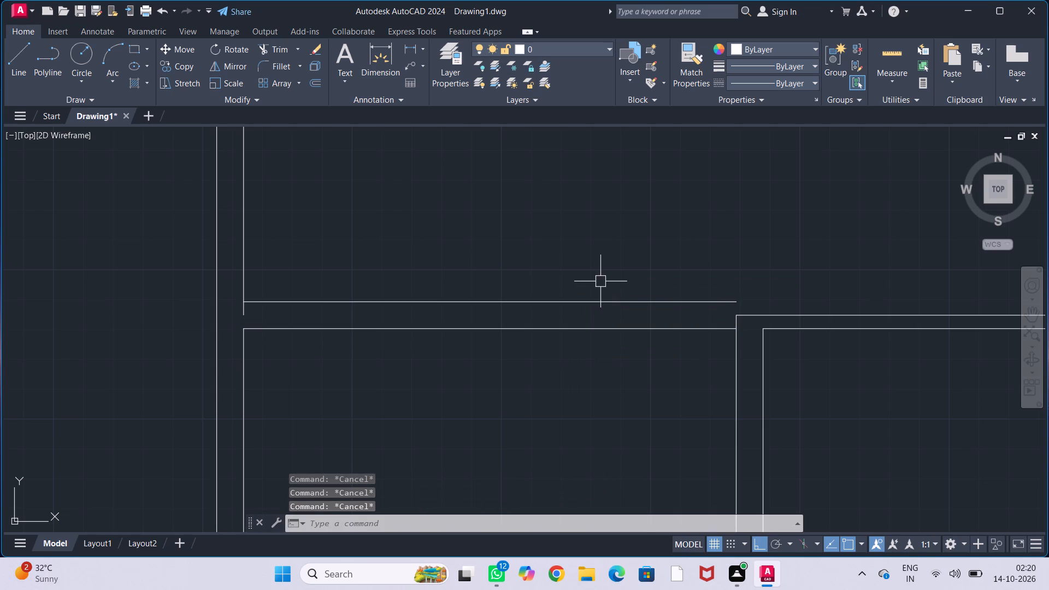
# Trim the short stub of the left inner wall line that projects below the new 9" offset line.
pyautogui.moveTo(605, 281); pyautogui.dragTo(593, 282, button='middle')
pyautogui.press('r')
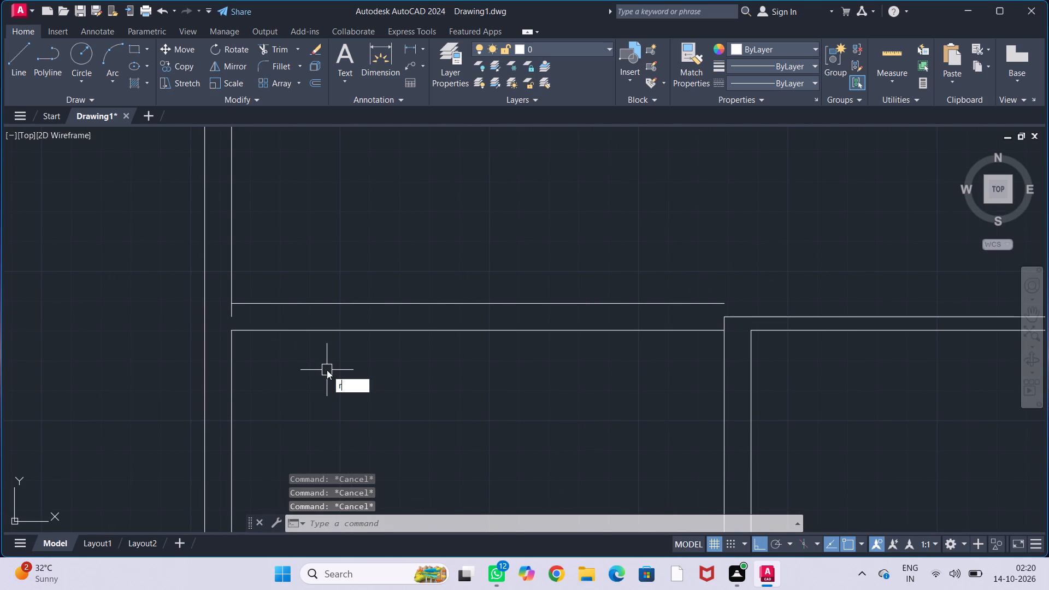
pyautogui.press('Escape')
pyautogui.press('Escape')
pyautogui.press('Escape')
pyautogui.press('t')
pyautogui.press('r')
pyautogui.press('Return')
pyautogui.scroll(1, 237, 320)
pyautogui.click(228, 314)
pyautogui.press('Escape')
pyautogui.press('Escape')
pyautogui.press('Escape')
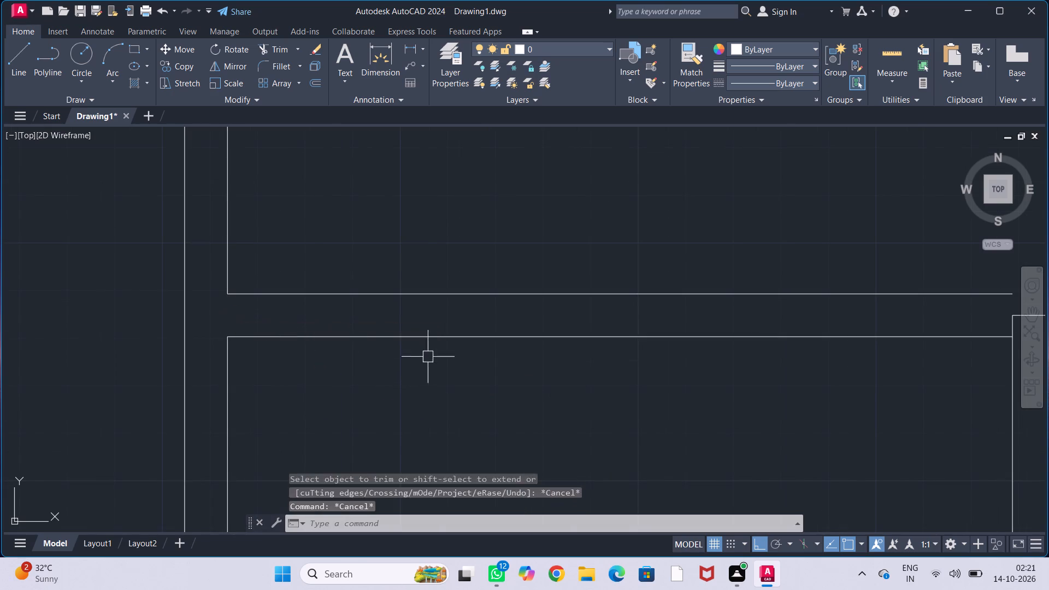
pyautogui.press('Escape')
pyautogui.press('Escape')
pyautogui.press('Escape')
# Examine the stepped wall junction and the open middle area above the two lower rooms.
pyautogui.scroll(-2, 485, 368)
pyautogui.moveTo(534, 396); pyautogui.dragTo(491, 377, button='middle')
pyautogui.moveTo(511, 396); pyautogui.dragTo(480, 379, button='middle')
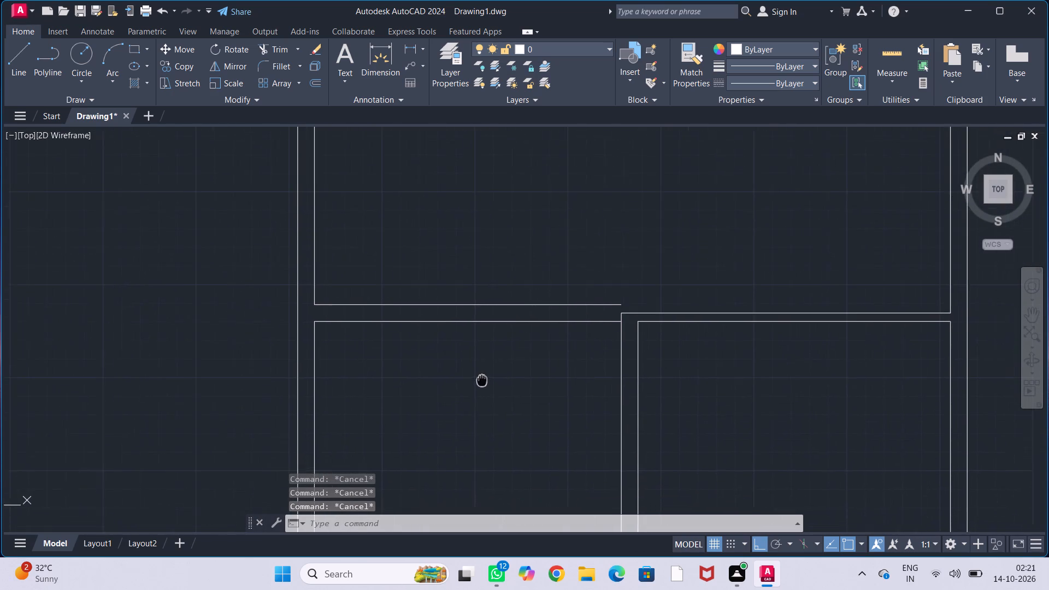
pyautogui.moveTo(480, 379); pyautogui.dragTo(479, 377, button='middle')
pyautogui.moveTo(486, 375); pyautogui.dragTo(477, 388, button='middle')
pyautogui.moveTo(477, 386); pyautogui.dragTo(468, 395, button='middle')
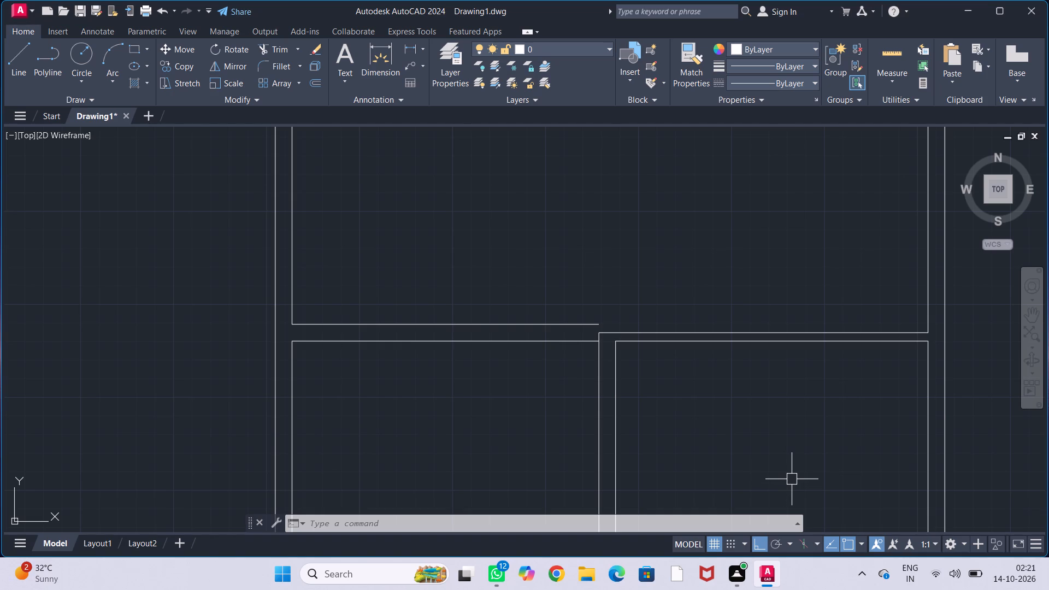
pyautogui.moveTo(714, 366); pyautogui.dragTo(754, 328, button='middle')
pyautogui.moveTo(747, 348); pyautogui.dragTo(777, 411, button='middle')
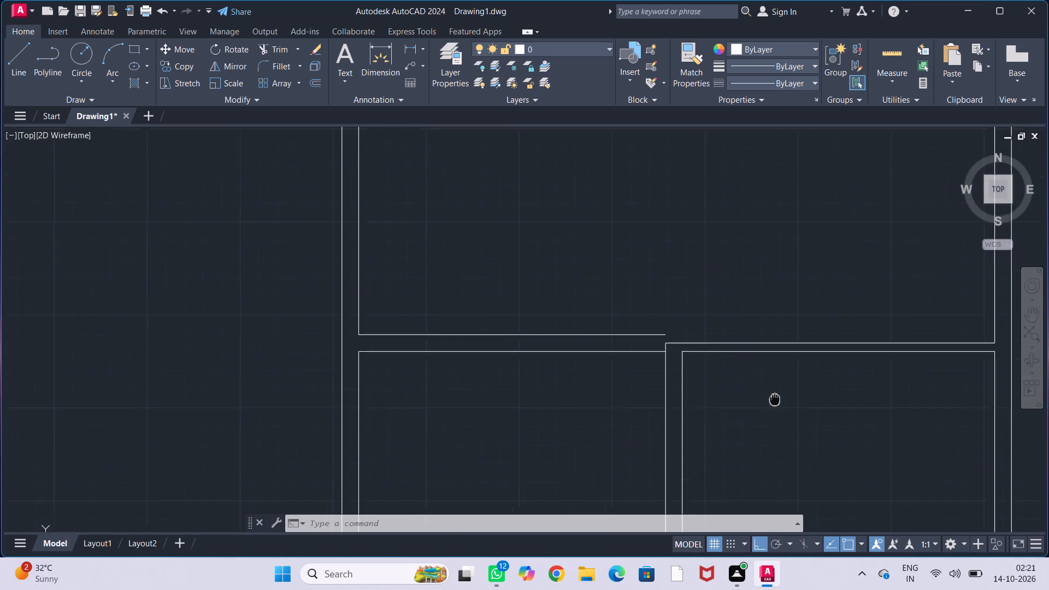
pyautogui.moveTo(777, 411); pyautogui.dragTo(780, 419, button='middle')
pyautogui.scroll(-1, 794, 416)
pyautogui.moveTo(795, 415); pyautogui.dragTo(752, 429, button='middle')
pyautogui.scroll(1, 747, 375)
pyautogui.moveTo(777, 355); pyautogui.dragTo(752, 350, button='middle')
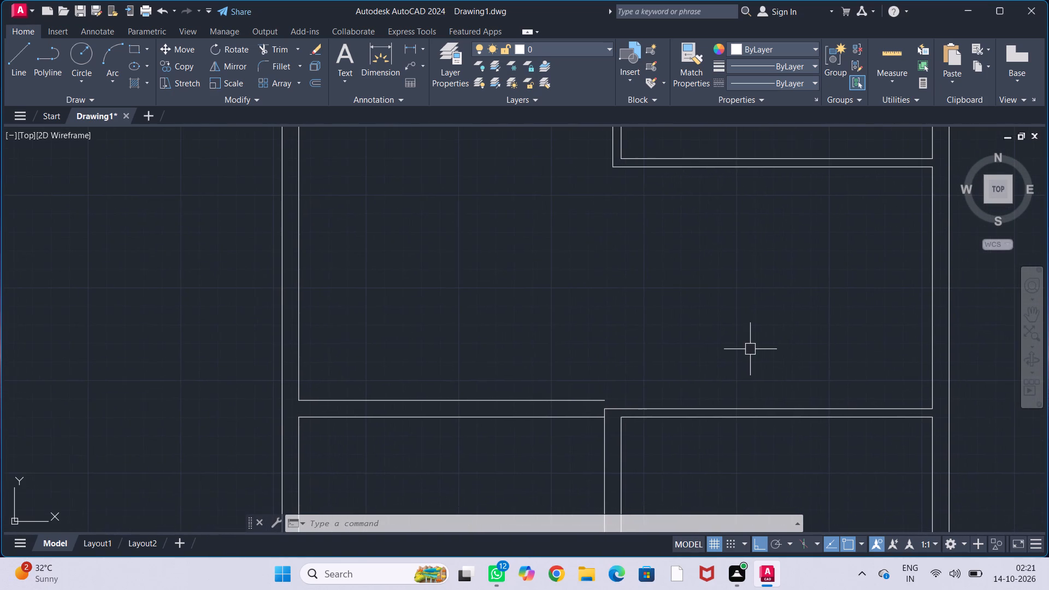
pyautogui.moveTo(776, 324); pyautogui.dragTo(761, 346, button='middle')
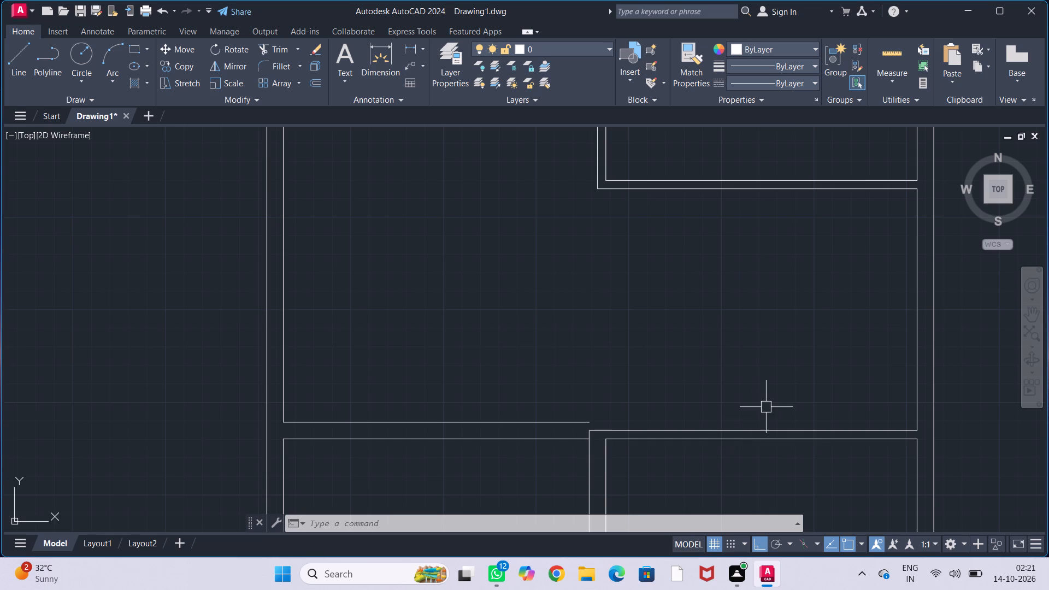
# Measure the middle area's height along the right inner wall with a linear dimension, between the upper-right and lower-right rooms' walls, without placing it.
pyautogui.write('dli')
pyautogui.press('Return')
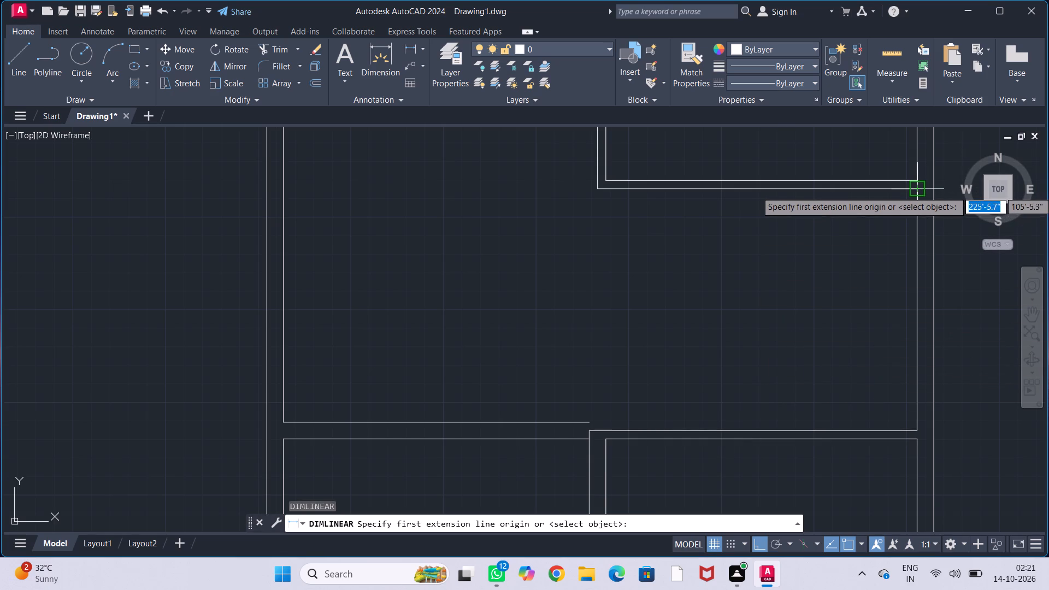
pyautogui.click(917, 191)
pyautogui.click(919, 428)
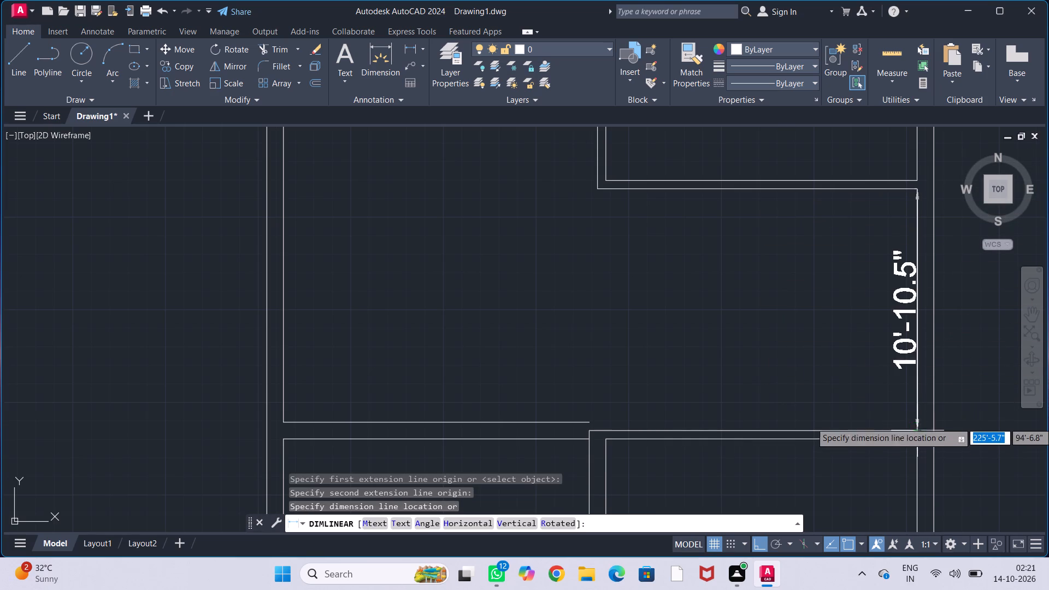
pyautogui.press('Escape')
pyautogui.press('Escape')
pyautogui.press('Escape')
pyautogui.press('Escape')
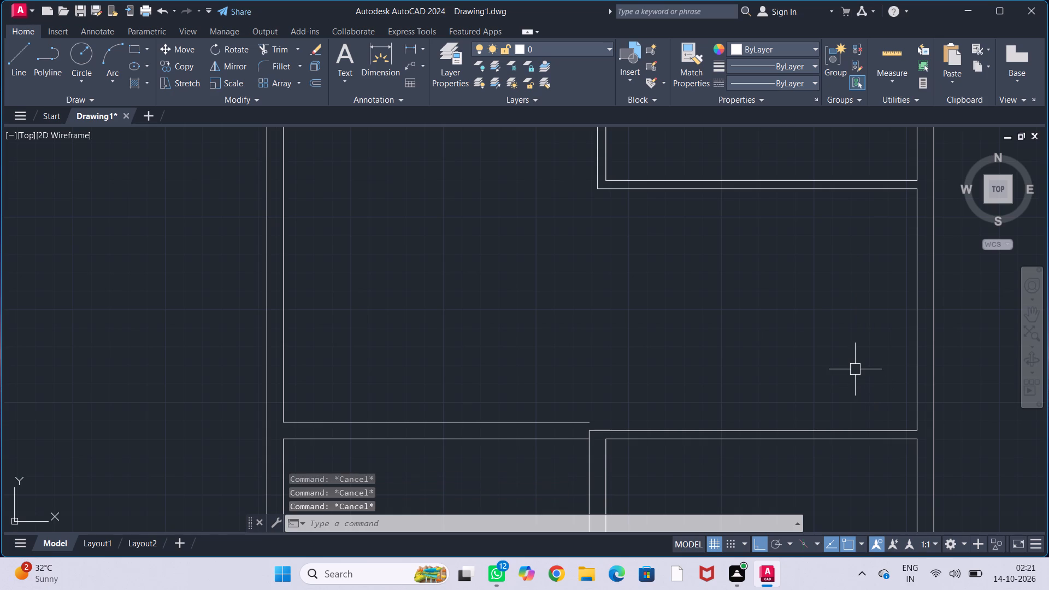
# Offset the lower line of the upper-right room's bottom wall 6'6" downward.
pyautogui.write('off')
pyautogui.press('Return')
pyautogui.write('6\'6"')
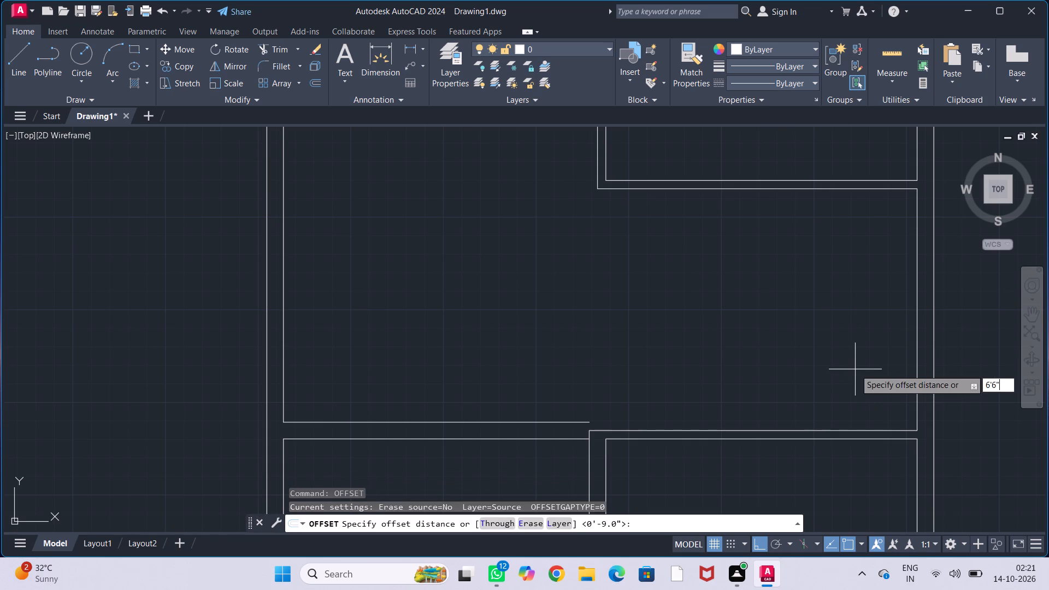
pyautogui.press('Return')
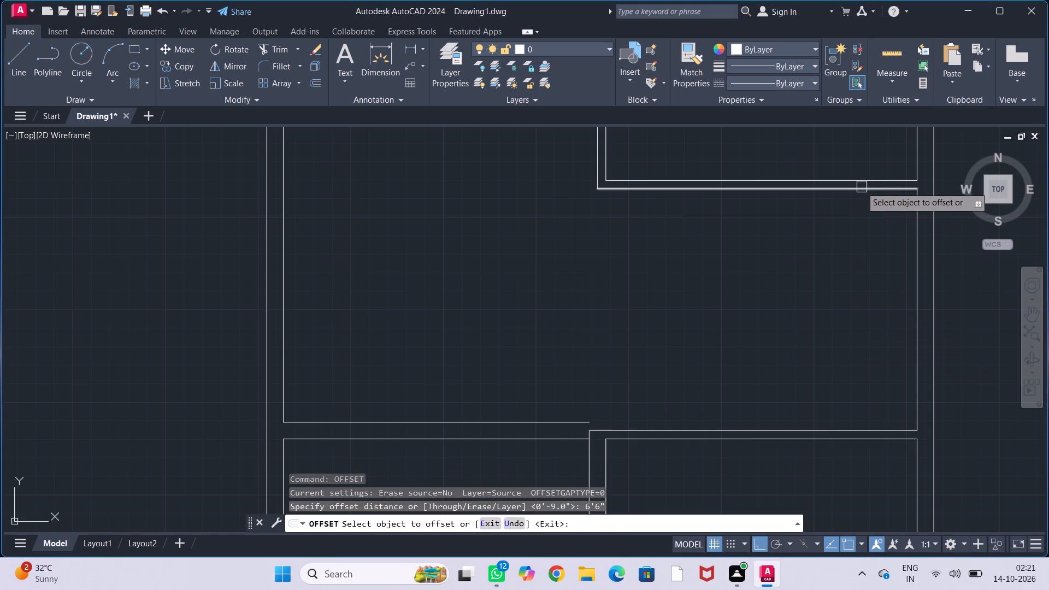
pyautogui.click(861, 188)
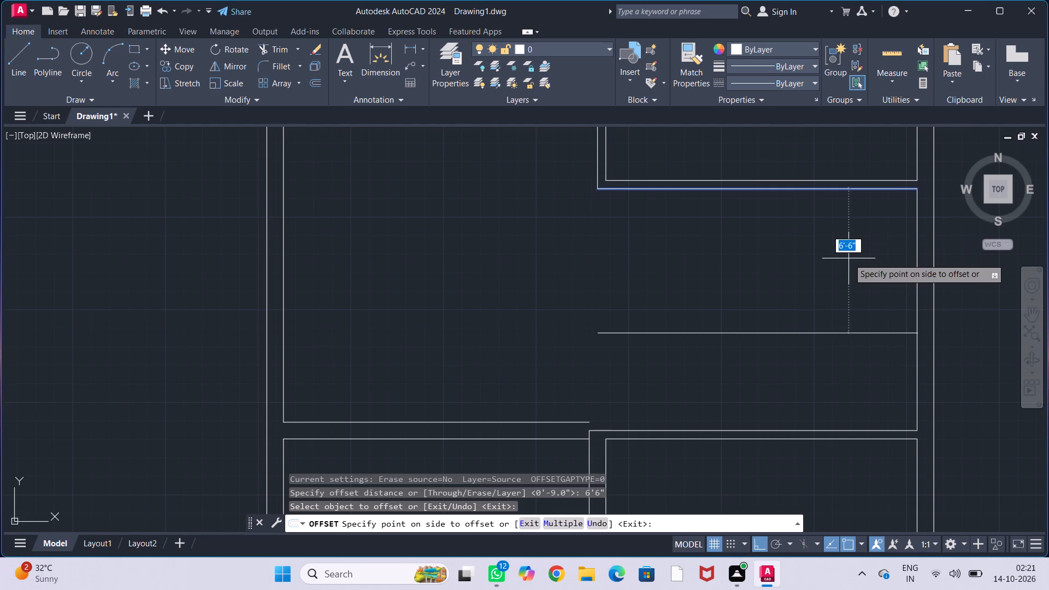
pyautogui.click(848, 258)
pyautogui.press('Escape')
pyautogui.press('Escape')
pyautogui.press('Escape')
pyautogui.press('Escape')
pyautogui.press('Escape')
# Offset the new horizontal line in the middle area 4.5" downward to give the wall its thickness.
pyautogui.moveTo(848, 258); pyautogui.dragTo(857, 211, button='middle')
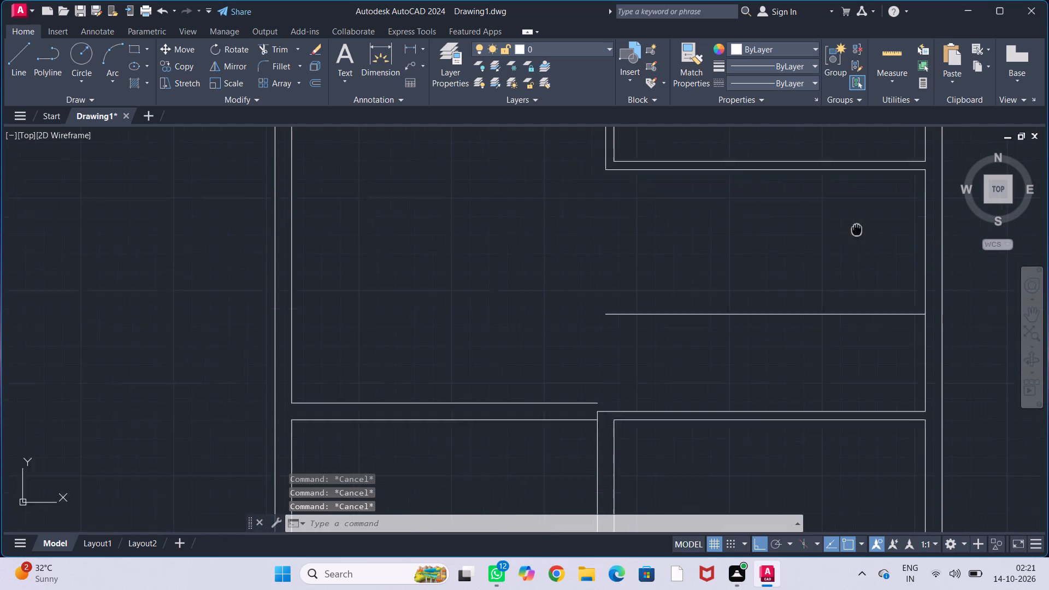
pyautogui.moveTo(857, 211); pyautogui.dragTo(857, 204, button='middle')
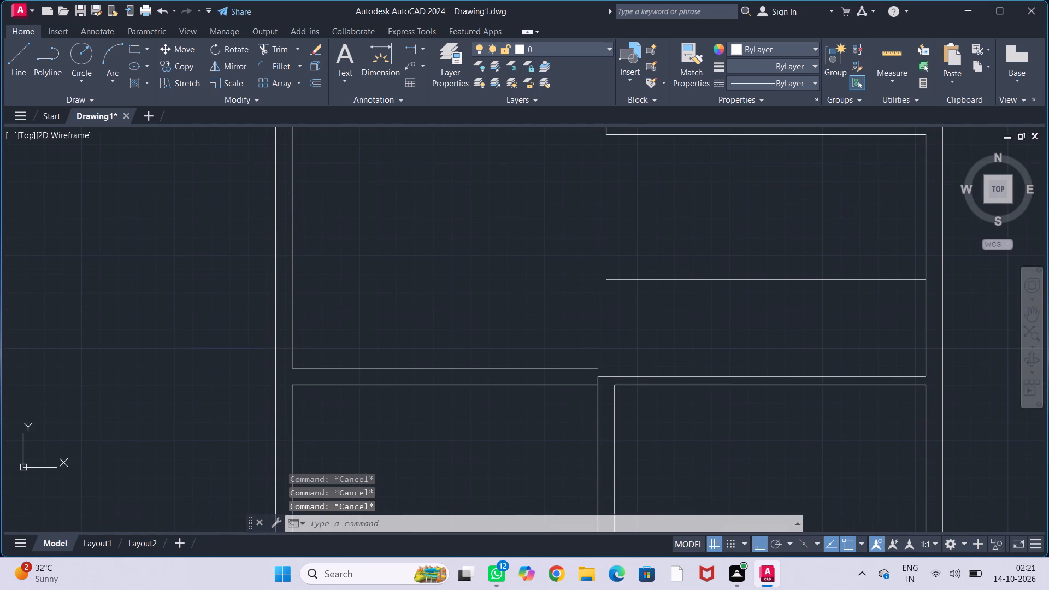
pyautogui.write('off')
pyautogui.press('Return')
pyautogui.write('4.5"')
pyautogui.press('Return')
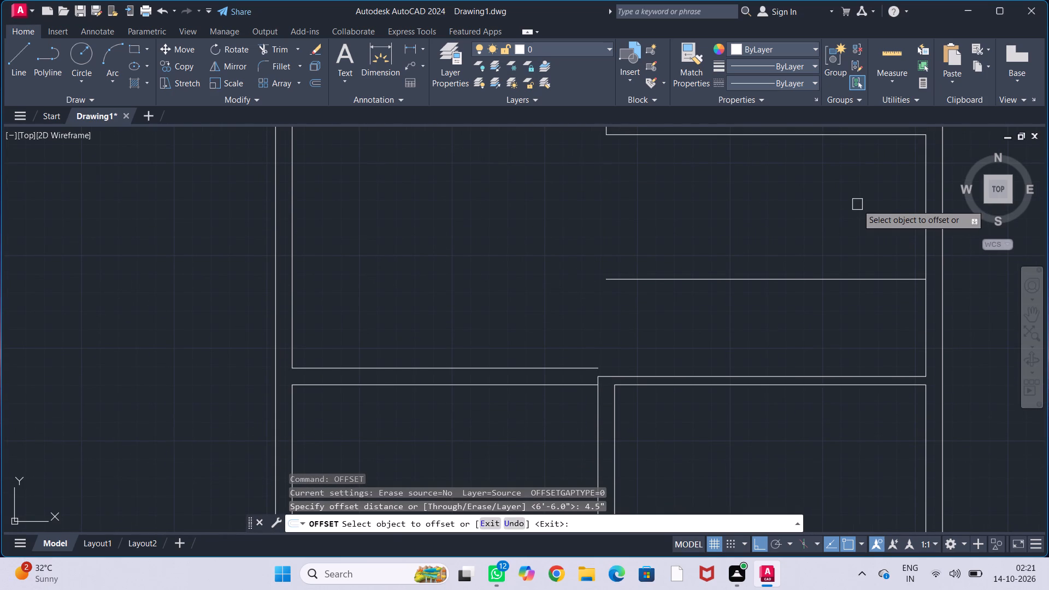
pyautogui.moveTo(862, 276); pyautogui.dragTo(862, 281)
pyautogui.click(862, 304)
pyautogui.press('Escape')
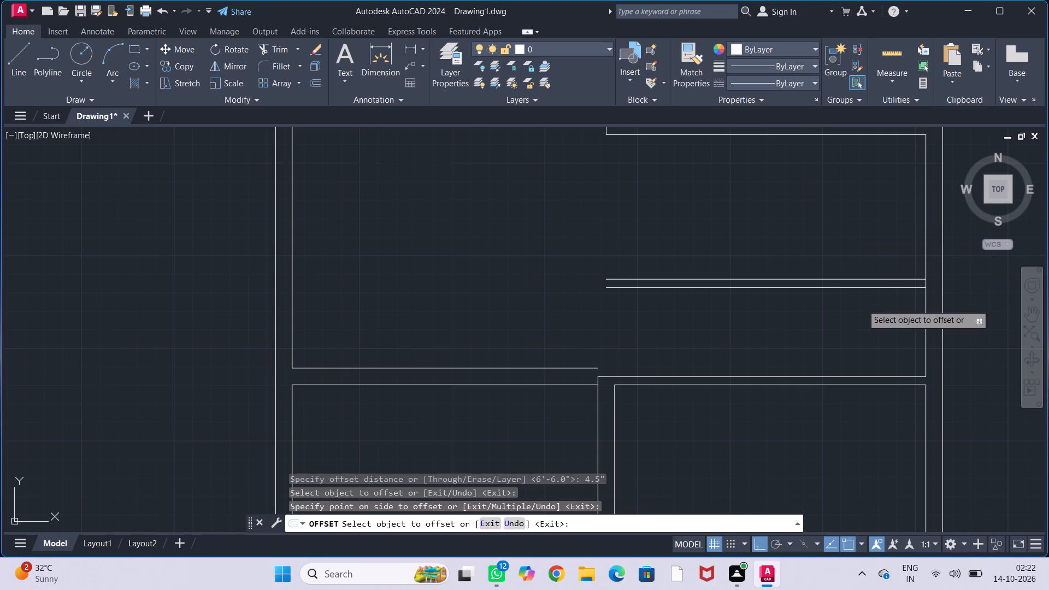
pyautogui.press('Escape')
pyautogui.press('Escape')
pyautogui.press('Escape')
# Measure the gap between the new 4.5" wall and the lower-right room's top wall with a linear dimension, without placing it.
pyautogui.write('dli')
pyautogui.press('Return')
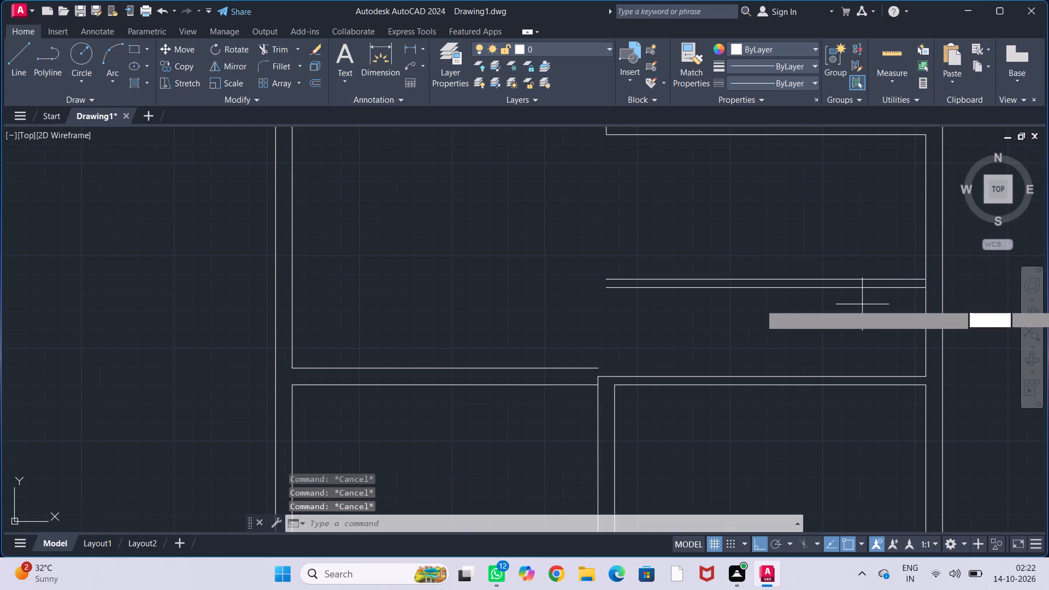
pyautogui.click(925, 291)
pyautogui.click(926, 375)
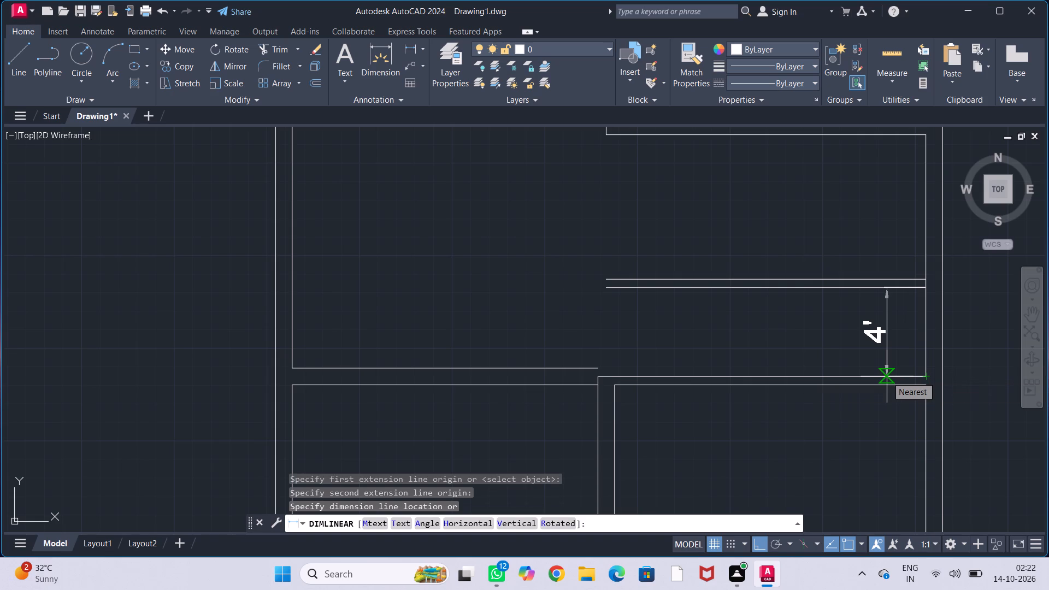
pyautogui.press('Escape')
pyautogui.press('Escape')
pyautogui.press('Escape')
pyautogui.press('Escape')
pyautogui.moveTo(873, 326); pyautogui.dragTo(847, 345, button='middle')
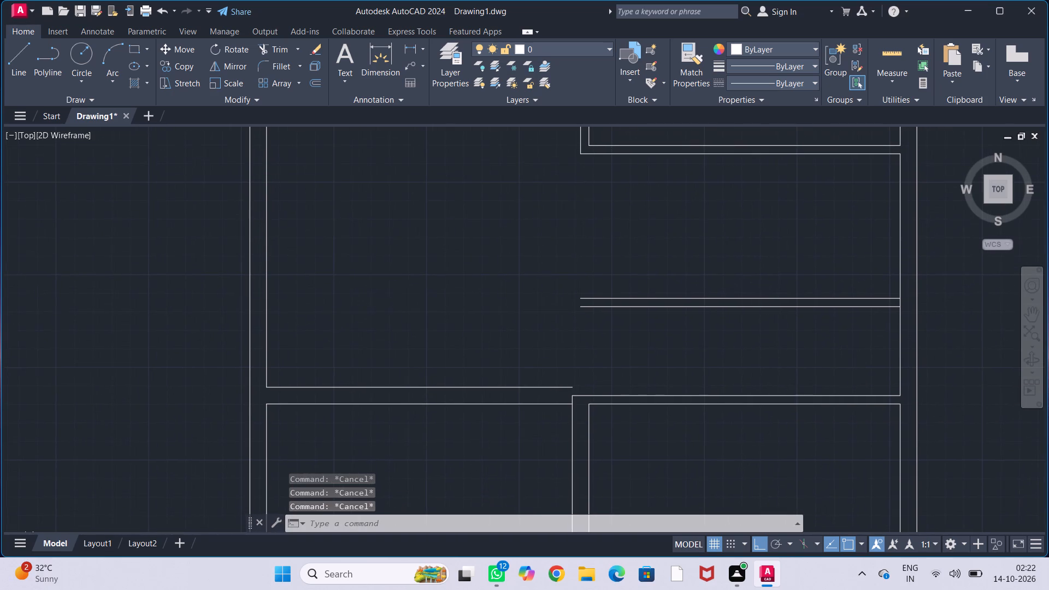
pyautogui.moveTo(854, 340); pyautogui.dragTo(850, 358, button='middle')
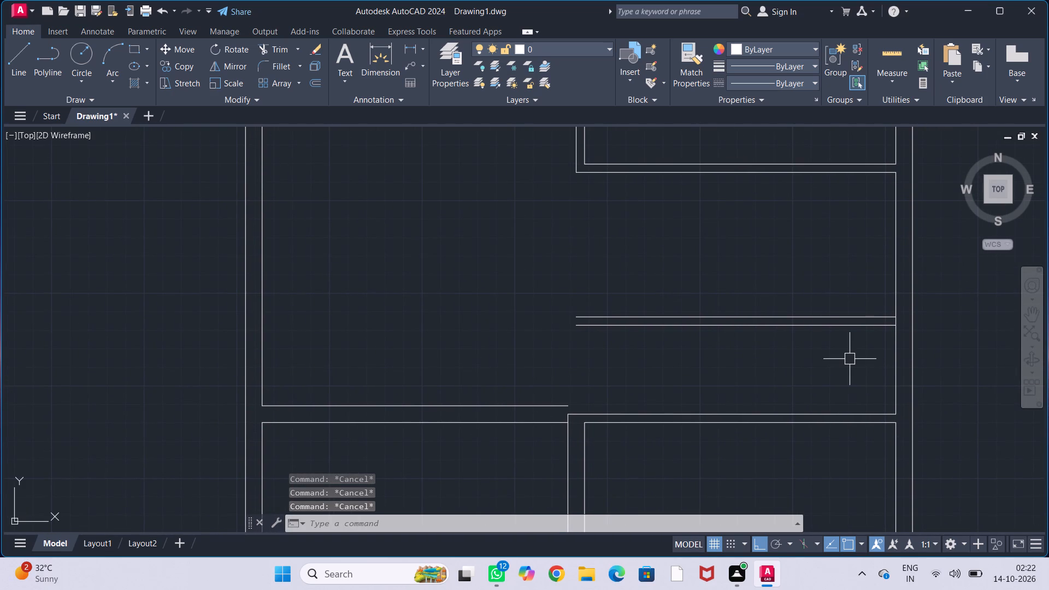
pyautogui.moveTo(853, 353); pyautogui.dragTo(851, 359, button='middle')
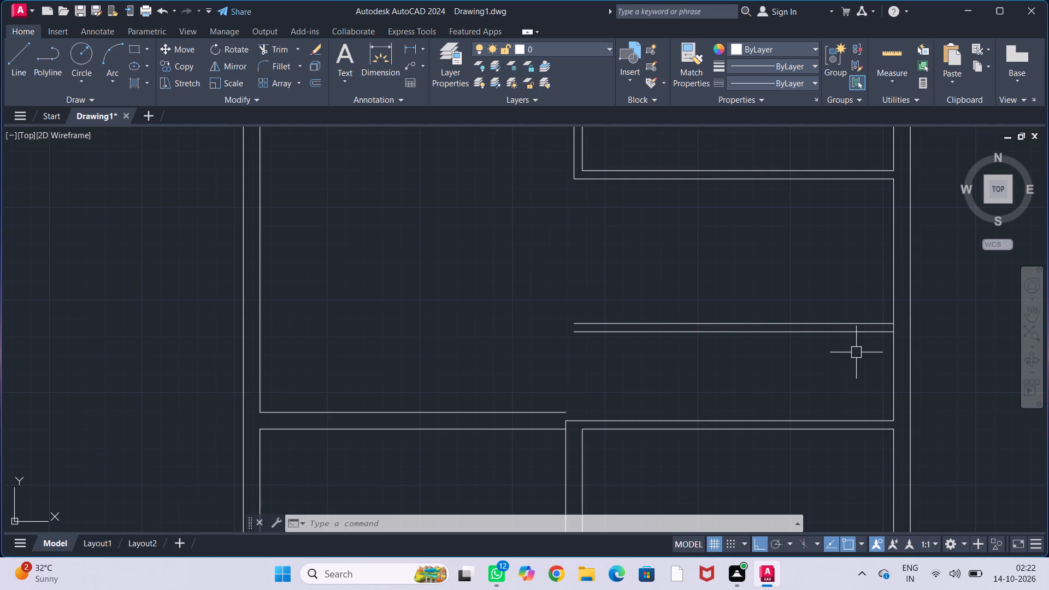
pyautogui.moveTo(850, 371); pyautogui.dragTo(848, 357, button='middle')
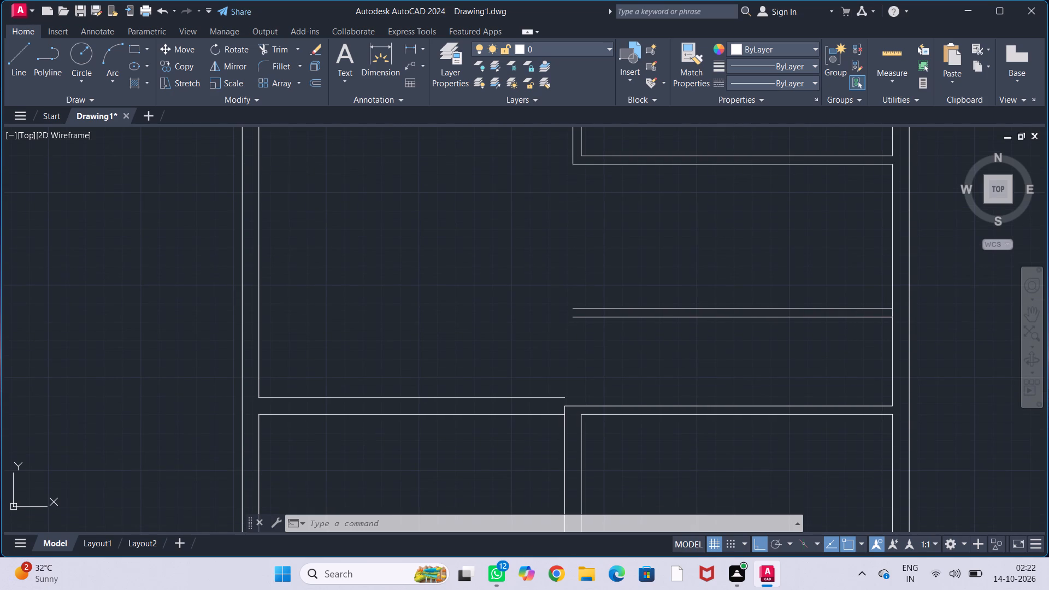
# Measure the upper-right room's height along its right wall with a linear dimension, without placing it.
pyautogui.scroll(-1, 859, 373)
pyautogui.moveTo(861, 368); pyautogui.dragTo(825, 451, button='middle')
pyautogui.moveTo(795, 378); pyautogui.dragTo(821, 424, button='middle')
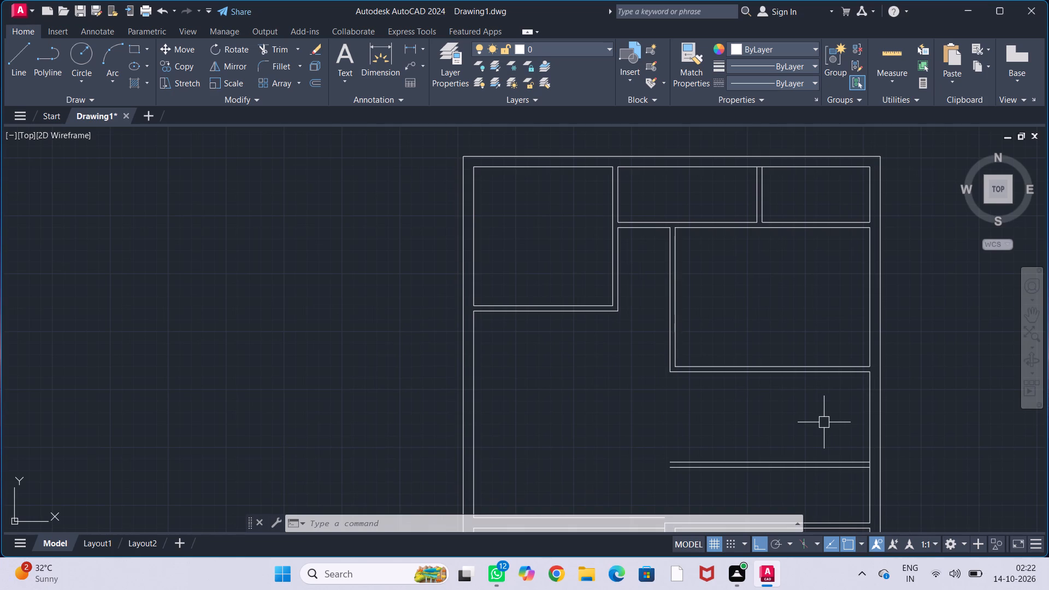
pyautogui.write('dli')
pyautogui.press('Return')
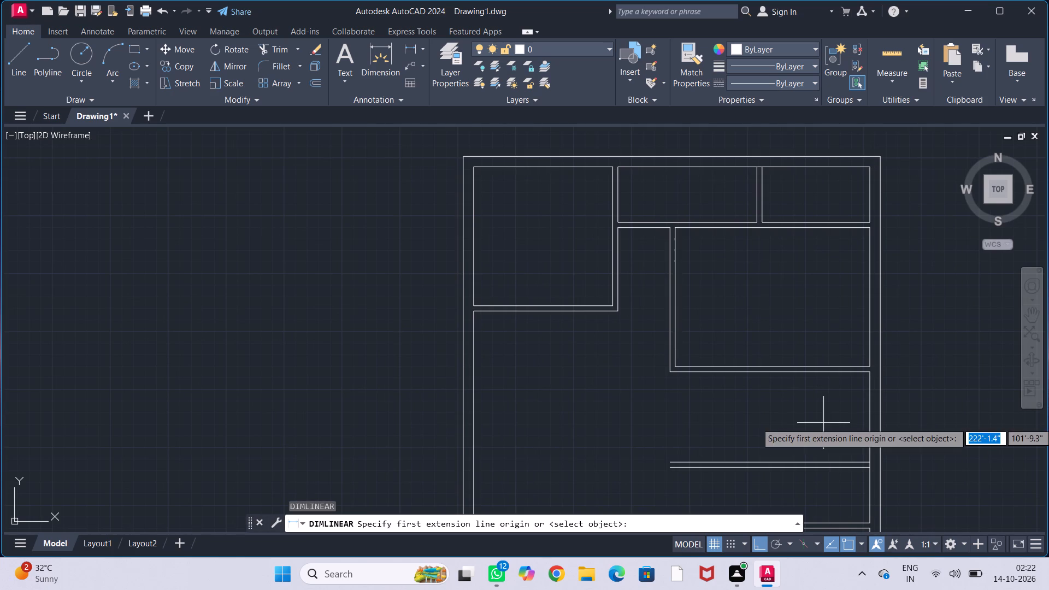
pyautogui.click(868, 227)
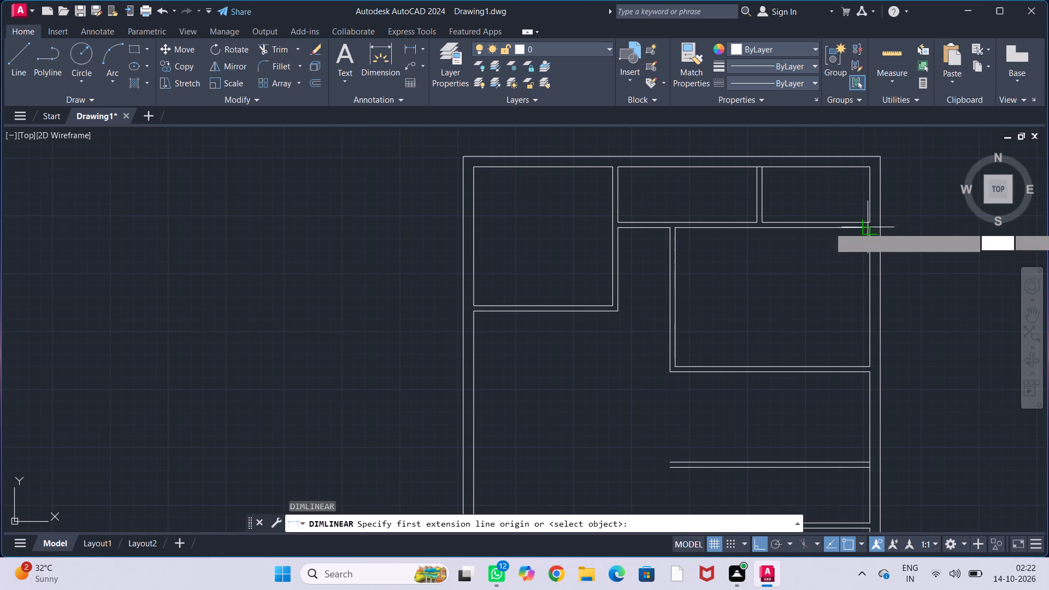
pyautogui.click(870, 365)
pyautogui.press('Escape')
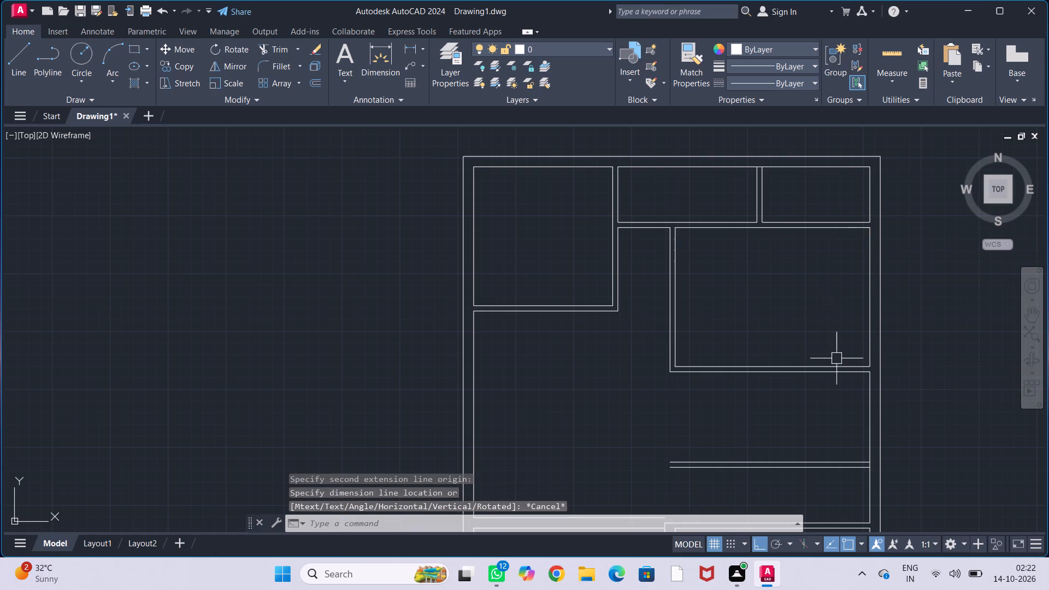
pyautogui.press('Escape')
pyautogui.press('Escape')
pyautogui.press('Escape')
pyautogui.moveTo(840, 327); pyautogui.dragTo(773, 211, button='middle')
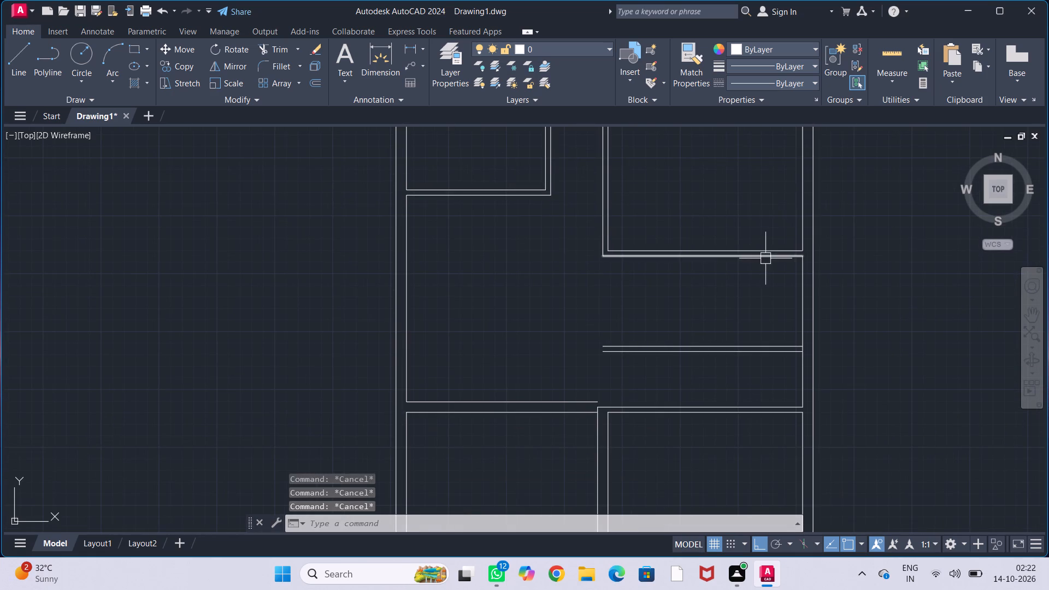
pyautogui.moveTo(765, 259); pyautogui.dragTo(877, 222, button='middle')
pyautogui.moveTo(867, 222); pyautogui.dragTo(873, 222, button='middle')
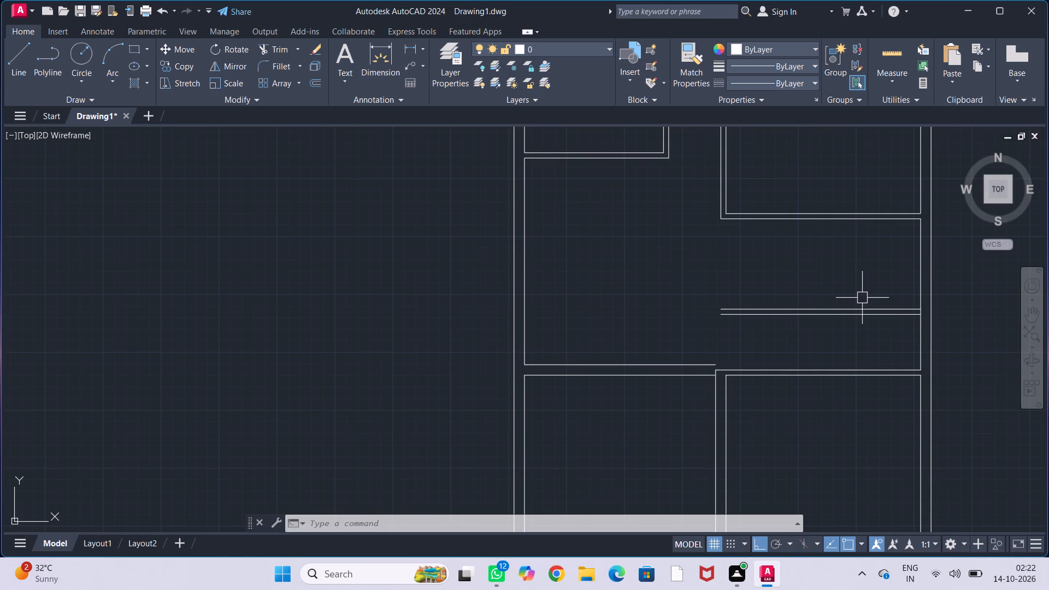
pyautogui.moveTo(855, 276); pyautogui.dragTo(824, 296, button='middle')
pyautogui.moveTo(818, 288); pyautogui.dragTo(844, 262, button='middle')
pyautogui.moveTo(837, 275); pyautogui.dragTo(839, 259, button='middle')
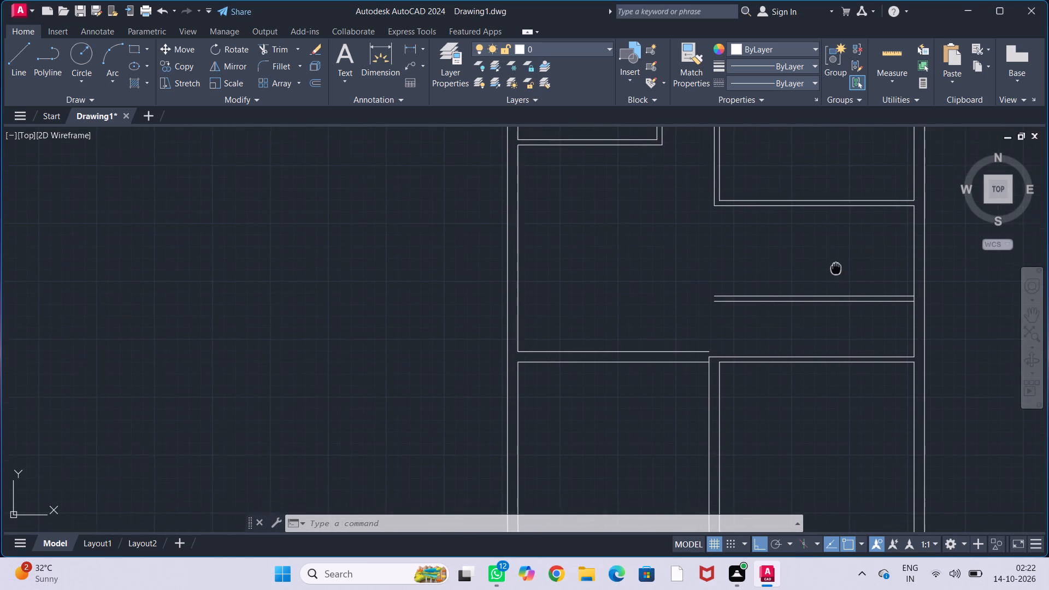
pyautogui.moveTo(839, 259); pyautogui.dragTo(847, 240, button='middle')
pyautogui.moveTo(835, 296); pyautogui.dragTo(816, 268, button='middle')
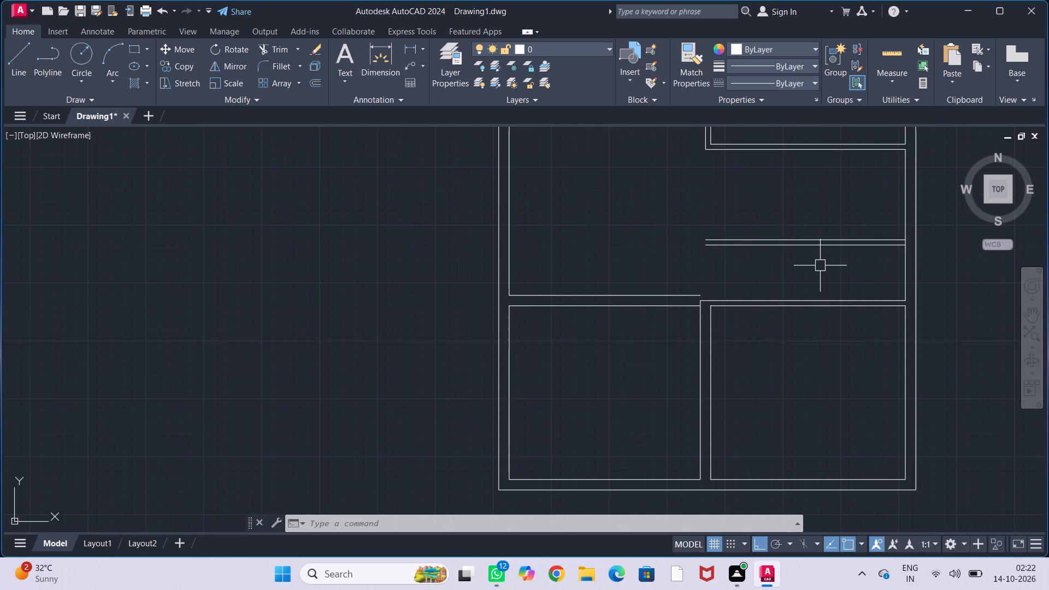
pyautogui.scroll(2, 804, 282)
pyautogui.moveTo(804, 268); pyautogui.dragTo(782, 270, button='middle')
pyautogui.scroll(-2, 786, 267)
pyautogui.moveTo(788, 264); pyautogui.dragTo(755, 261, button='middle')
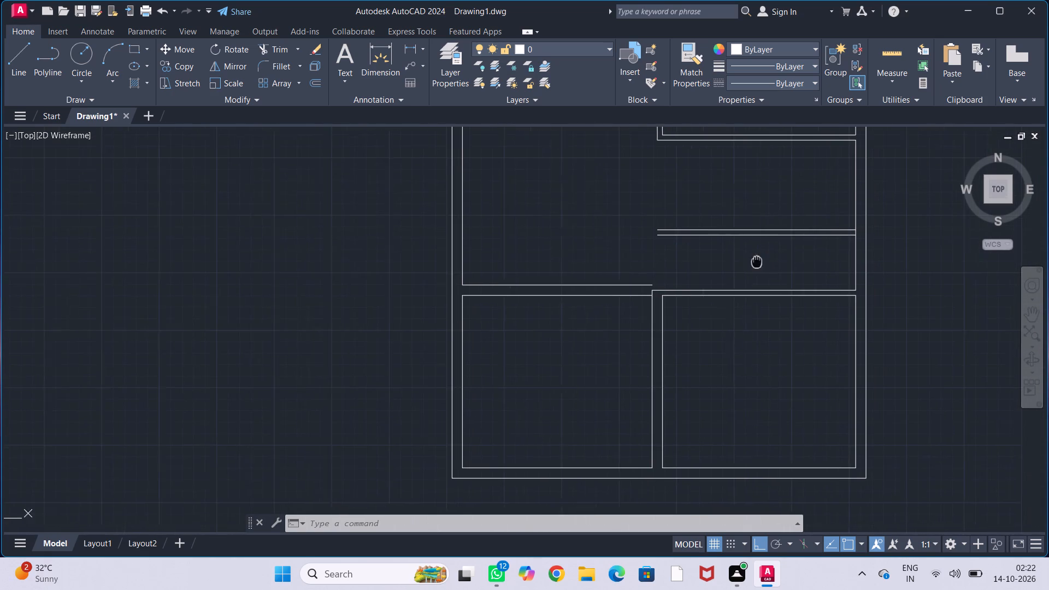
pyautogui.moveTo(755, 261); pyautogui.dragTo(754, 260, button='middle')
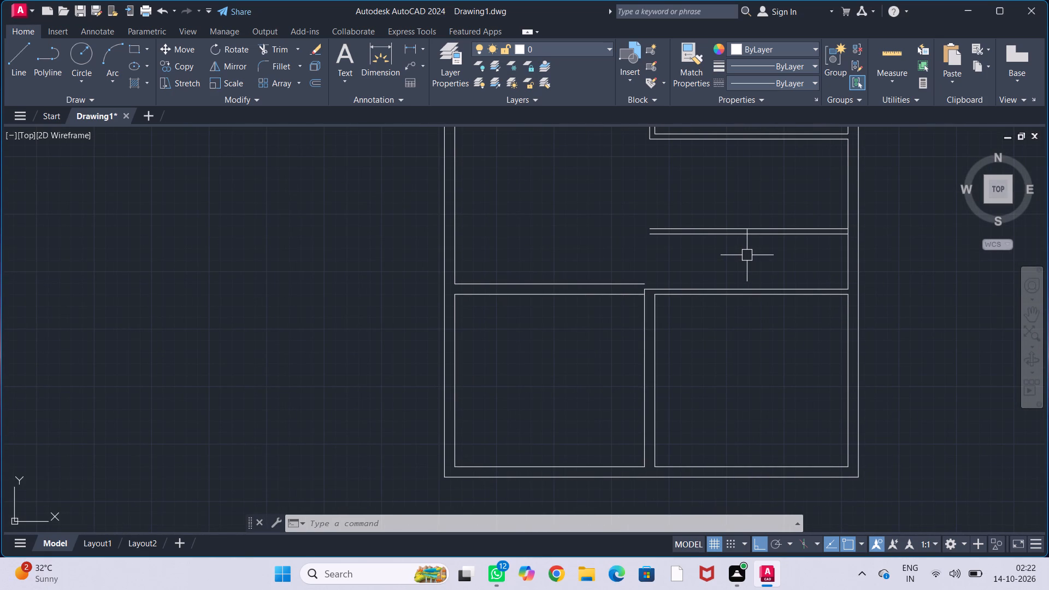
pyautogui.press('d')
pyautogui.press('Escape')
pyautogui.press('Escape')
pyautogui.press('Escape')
# Extend both lines of the new 4.5" horizontal wall in the middle area to the left outer wall's inner face.
pyautogui.write('ex')
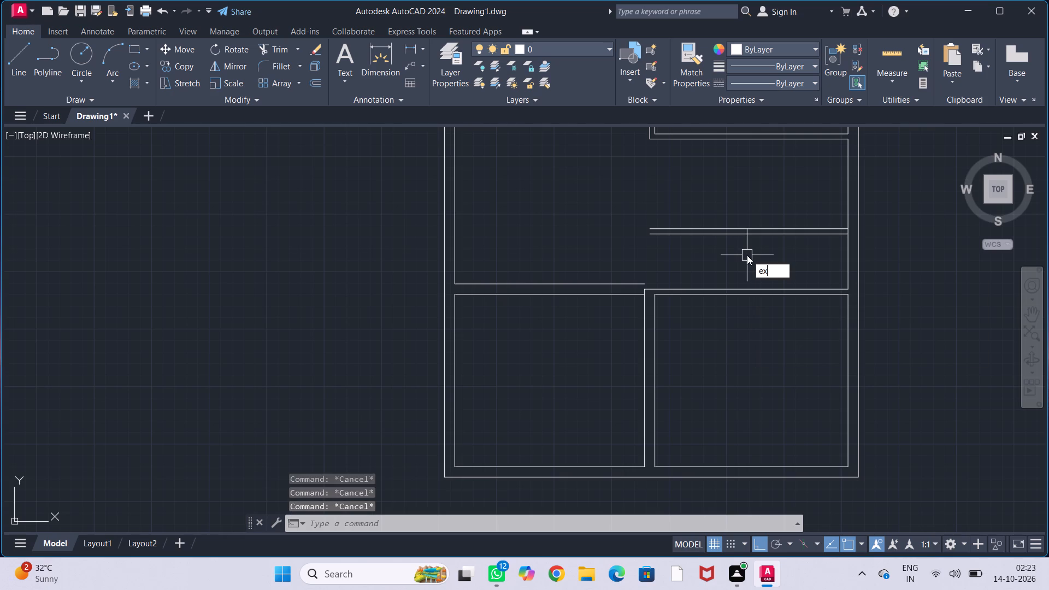
pyautogui.press('Return')
pyautogui.moveTo(747, 255); pyautogui.dragTo(746, 210)
pyautogui.press('Escape')
pyautogui.press('Escape')
pyautogui.press('Escape')
pyautogui.press('Escape')
pyautogui.press('Escape')
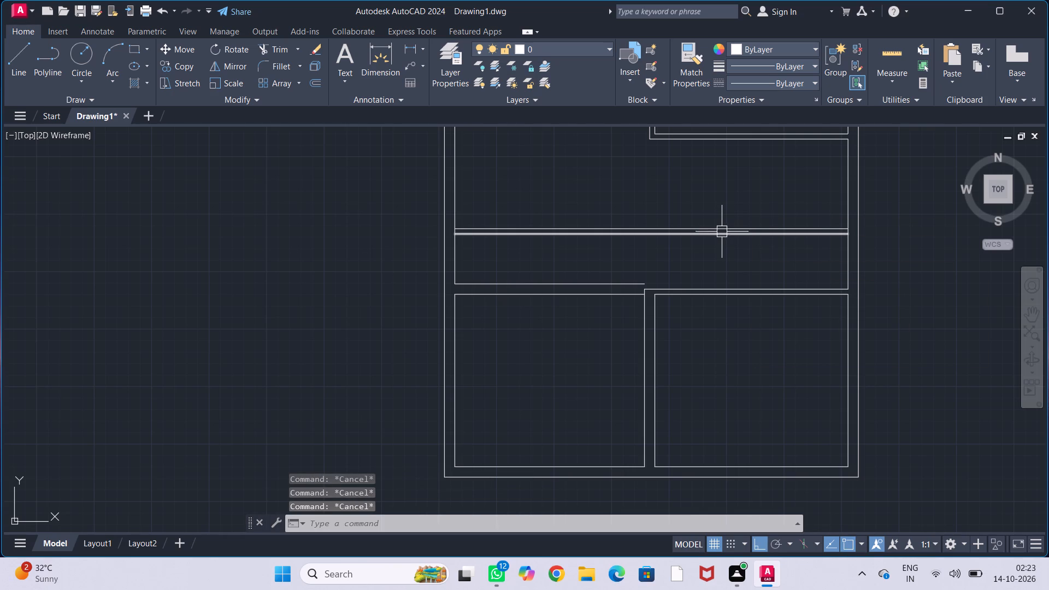
# Extend the lower-right room's left wall line up to the lower line of the new 4.5" horizontal wall.
pyautogui.write('ex')
pyautogui.press('Return')
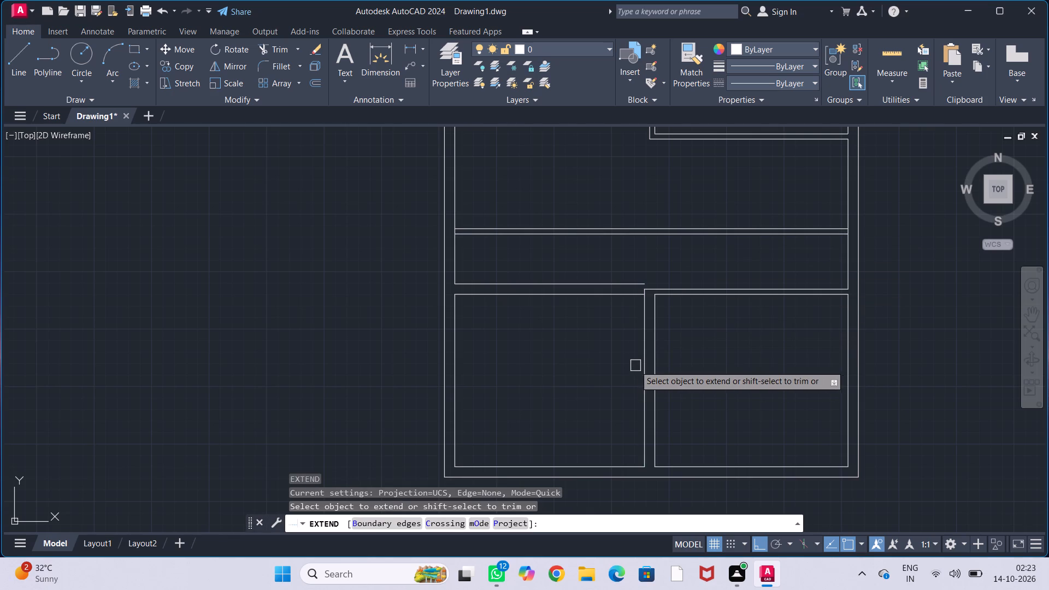
pyautogui.click(658, 349)
pyautogui.click(658, 332)
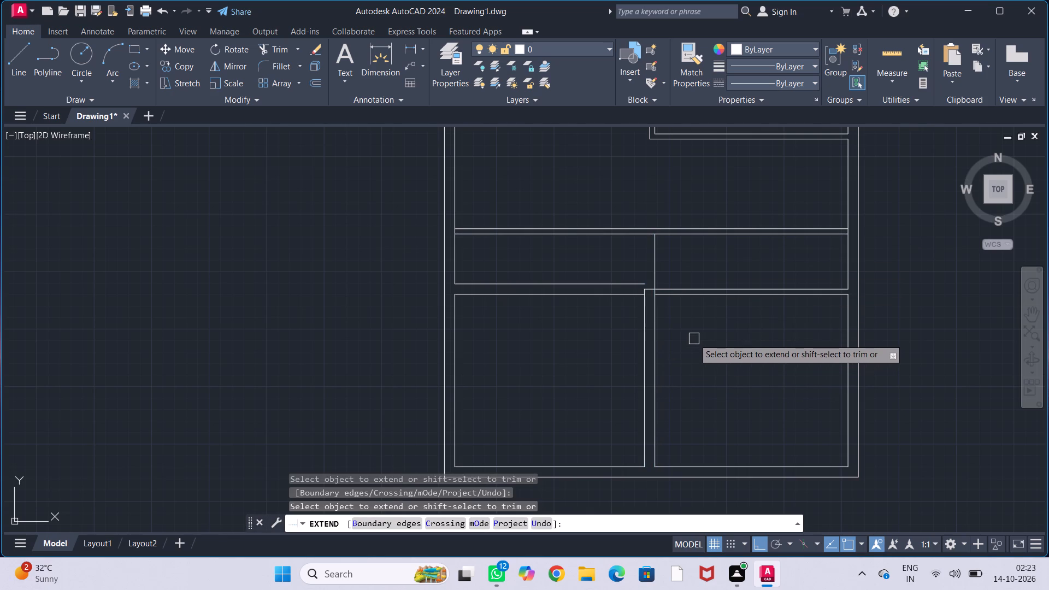
pyautogui.press('Escape')
pyautogui.press('Escape')
pyautogui.press('Escape')
pyautogui.press('Escape')
pyautogui.press('Escape')
pyautogui.press('Escape')
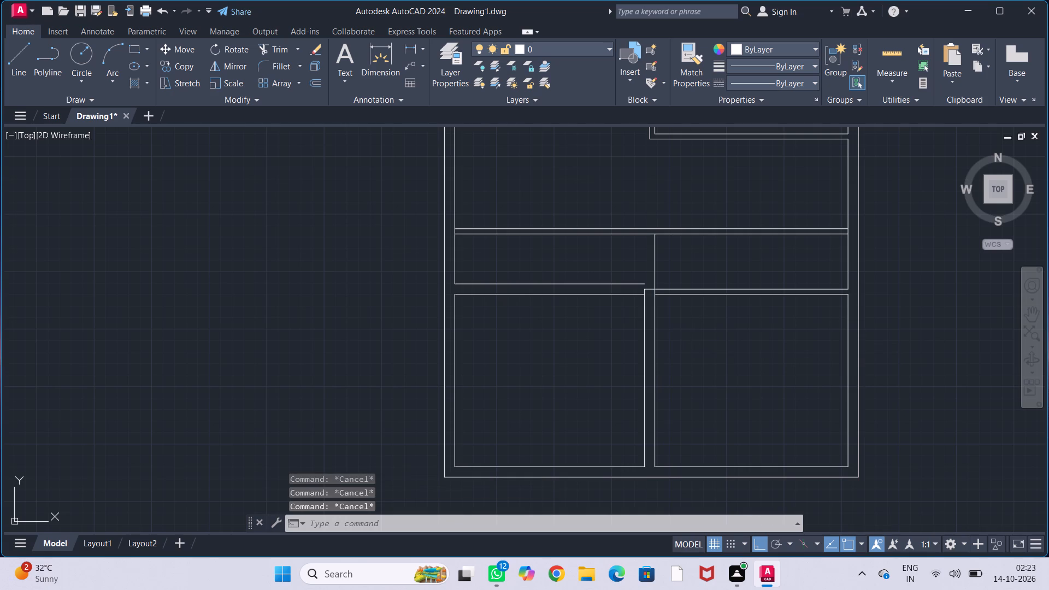
# Offset the extended vertical wall line 4.5" toward the left side of the plan.
pyautogui.moveTo(693, 339); pyautogui.dragTo(651, 358, button='middle')
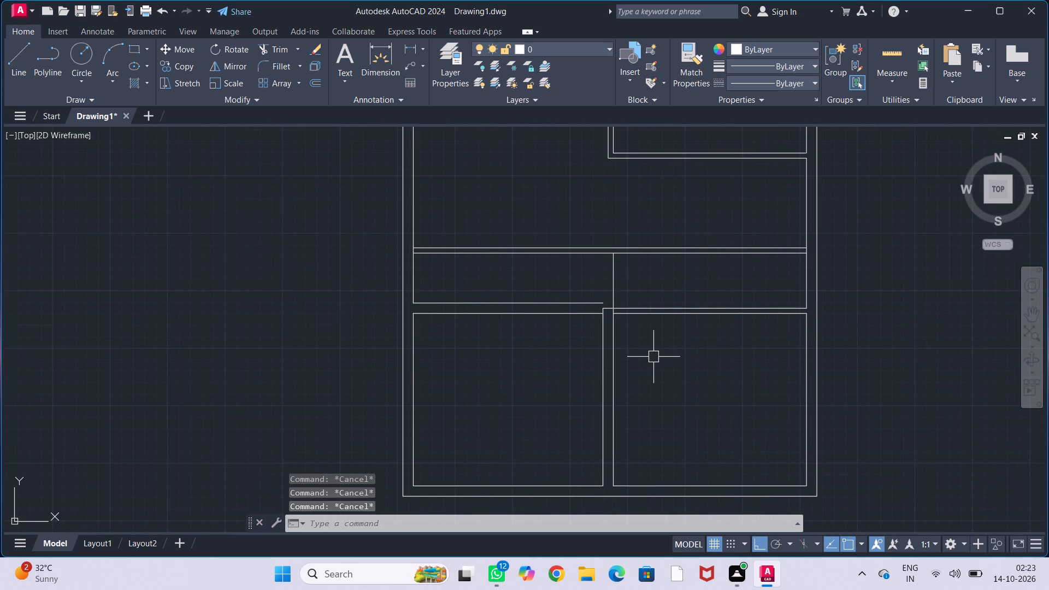
pyautogui.write('off')
pyautogui.press('Return')
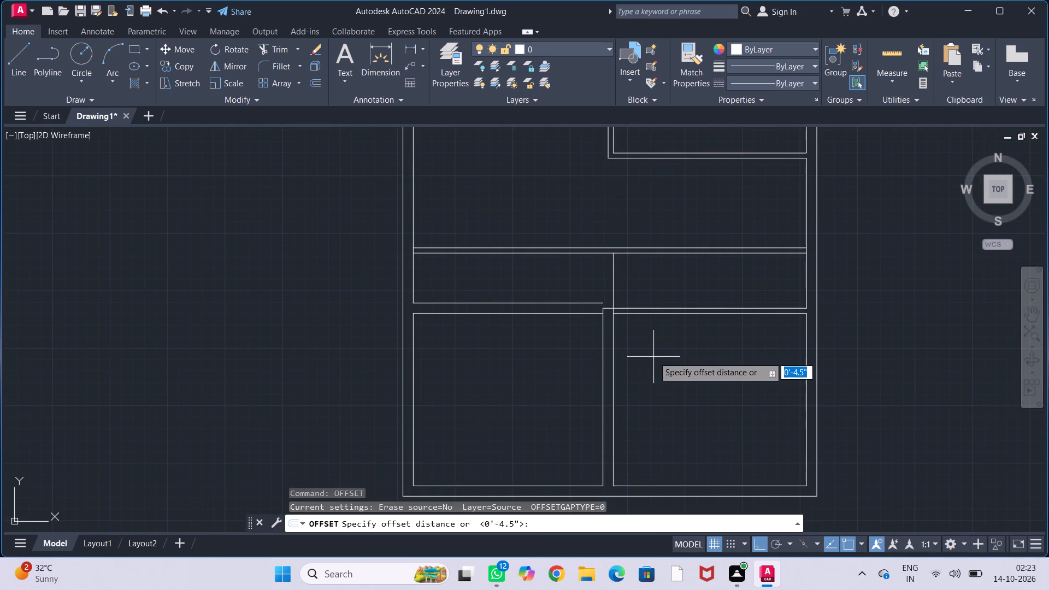
pyautogui.write('4.5')
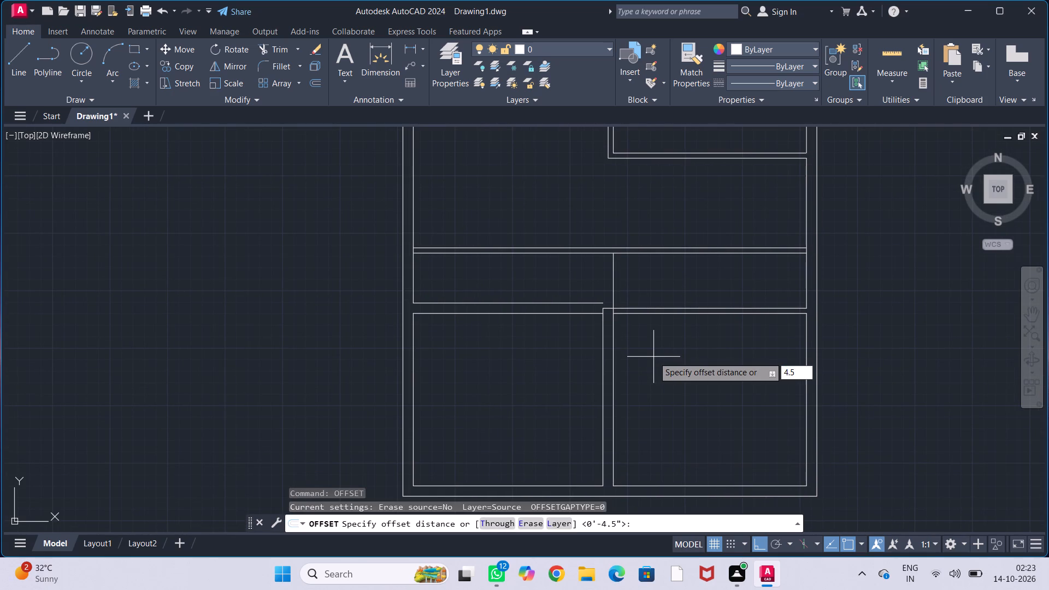
pyautogui.hotkey('shift', '"')
pyautogui.press('Return')
pyautogui.click(611, 285)
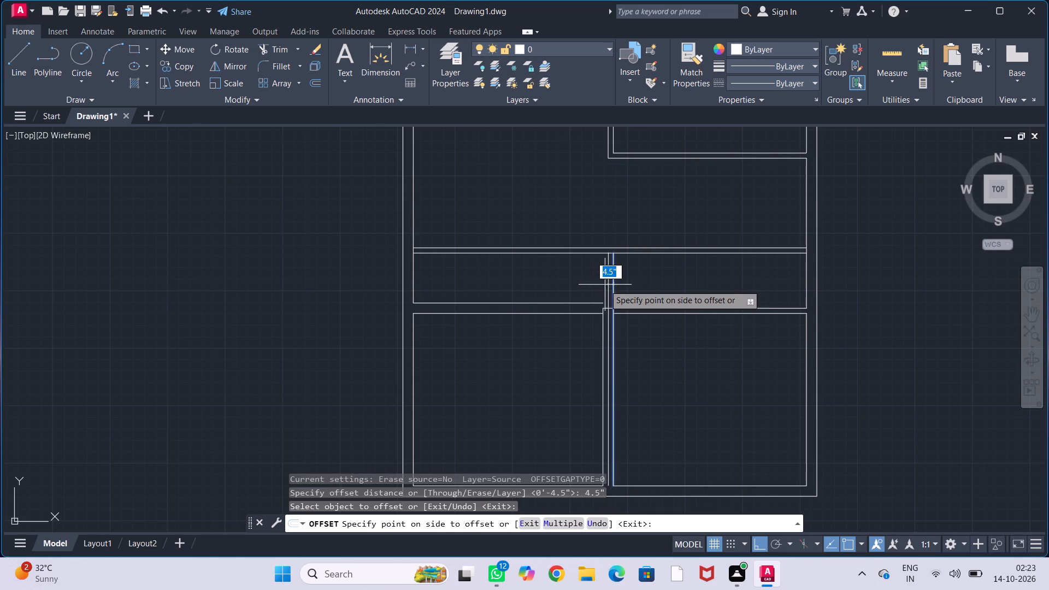
pyautogui.click(598, 284)
pyautogui.press('Escape')
pyautogui.press('Escape')
pyautogui.press('Escape')
pyautogui.press('Escape')
pyautogui.press('Escape')
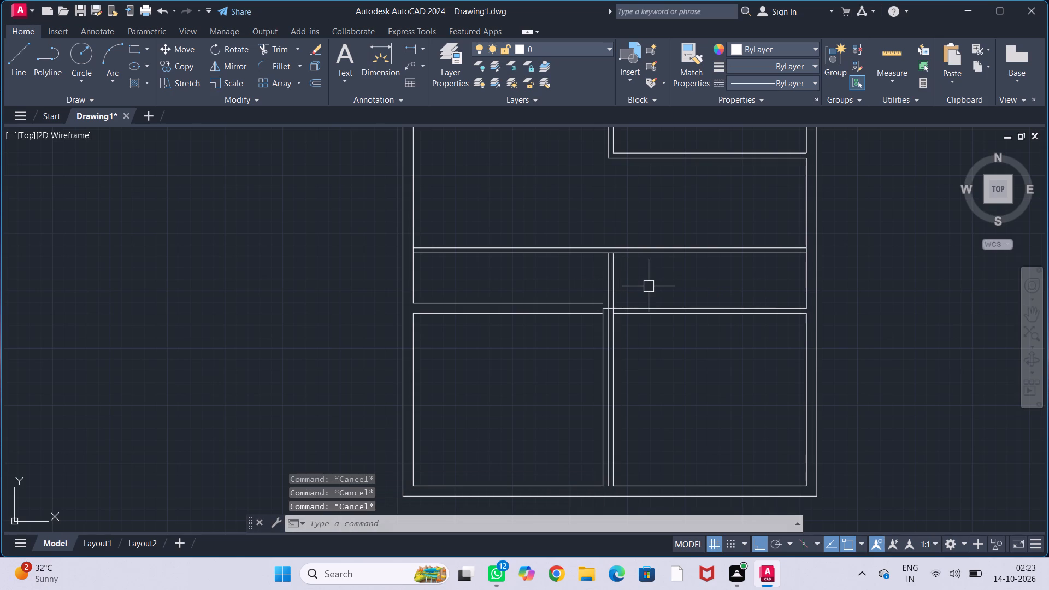
# Trim away the part of the offset vertical line that runs down between the two lower rooms.
pyautogui.write('tr')
pyautogui.press('Return')
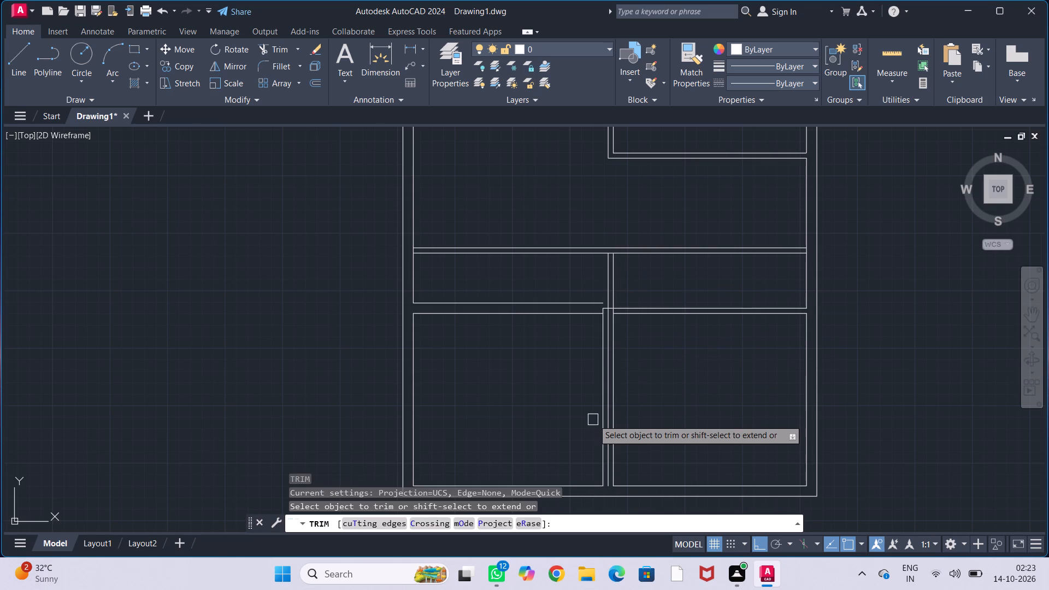
pyautogui.scroll(2, 600, 424)
pyautogui.click(609, 421)
pyautogui.scroll(-2, 645, 395)
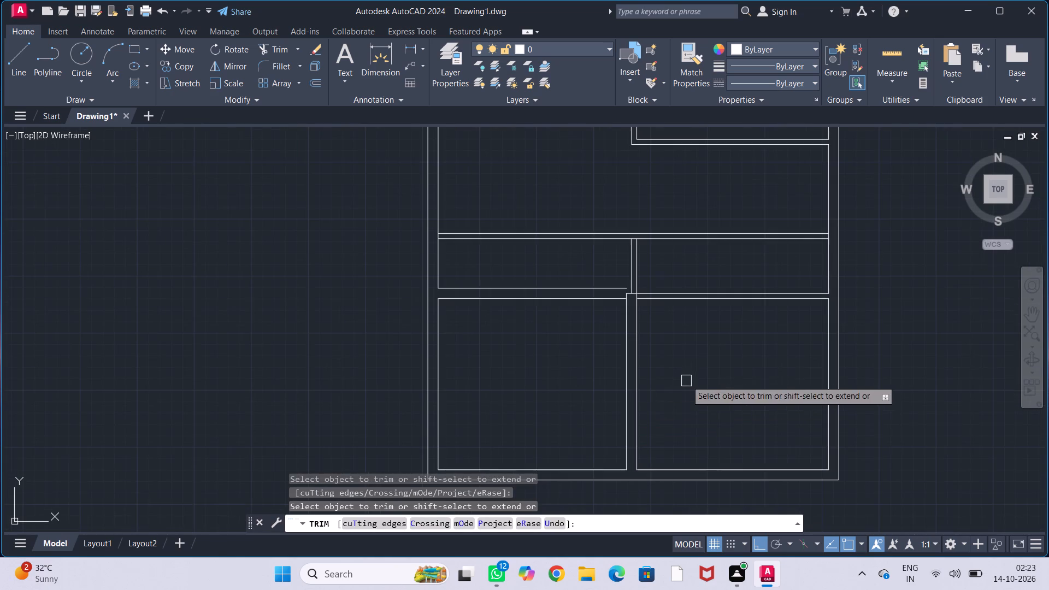
pyautogui.moveTo(687, 377); pyautogui.dragTo(643, 418, button='middle')
pyautogui.press('Escape')
pyautogui.press('Escape')
pyautogui.press('Escape')
pyautogui.press('Escape')
pyautogui.press('Escape')
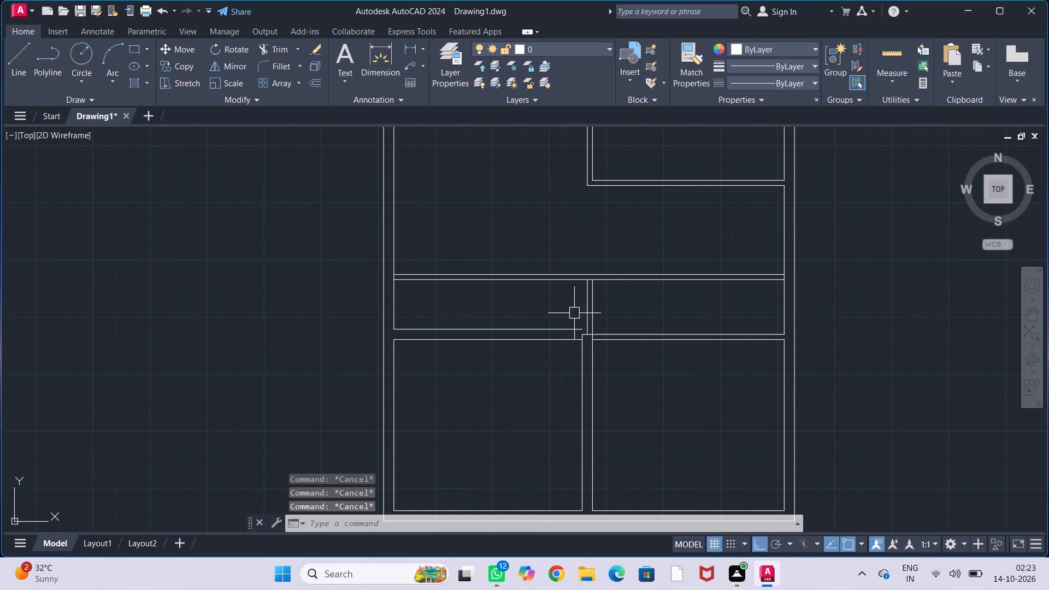
# Stretch the end of the lower-left room's upper top-wall line to meet the left line of the new vertical wall.
pyautogui.scroll(1, 573, 311)
pyautogui.moveTo(573, 321); pyautogui.dragTo(525, 299, button='middle')
pyautogui.scroll(2, 511, 322)
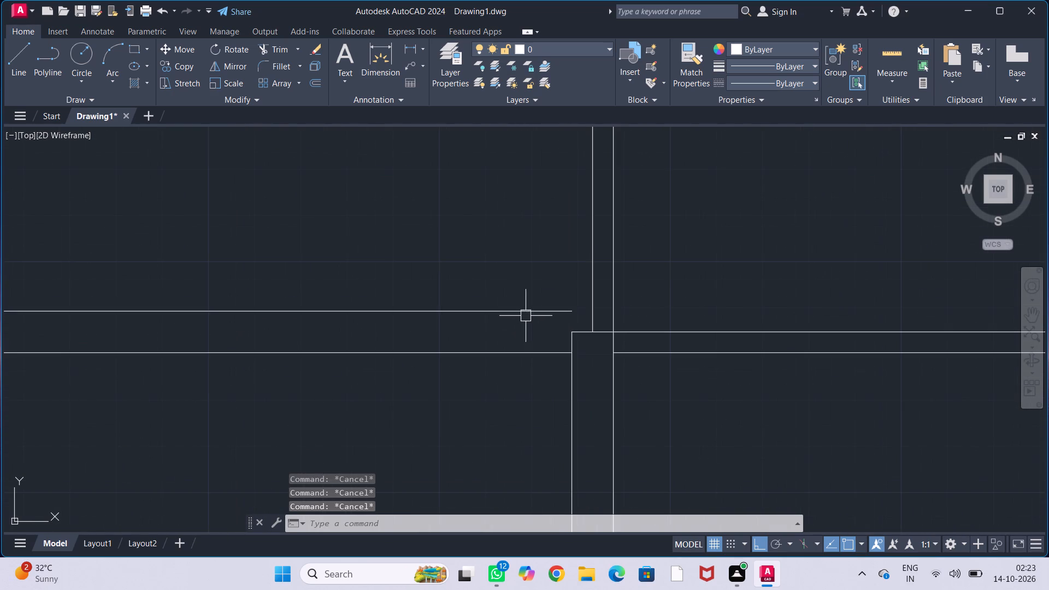
pyautogui.click(526, 309)
pyautogui.click(568, 314)
pyautogui.click(596, 314)
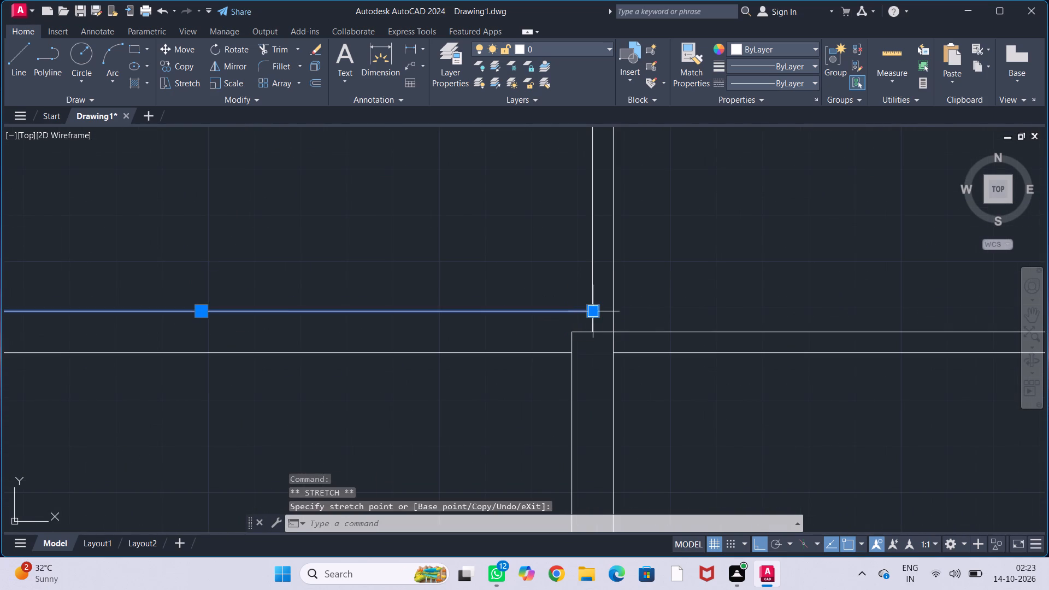
pyautogui.press('Escape')
pyautogui.press('Escape')
pyautogui.press('Escape')
pyautogui.press('Escape')
pyautogui.press('Escape')
# Trim the leftover line segments where the new vertical wall meets the lower rooms' walls, opening the junction.
pyautogui.write('tr')
pyautogui.press('Return')
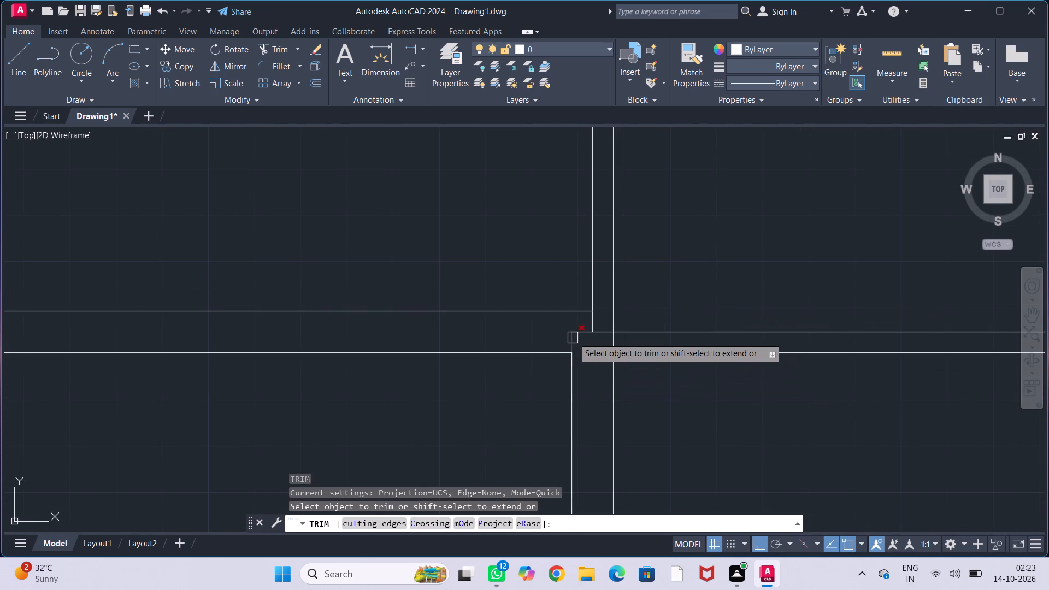
pyautogui.click(573, 338)
pyautogui.click(577, 332)
pyautogui.click(596, 329)
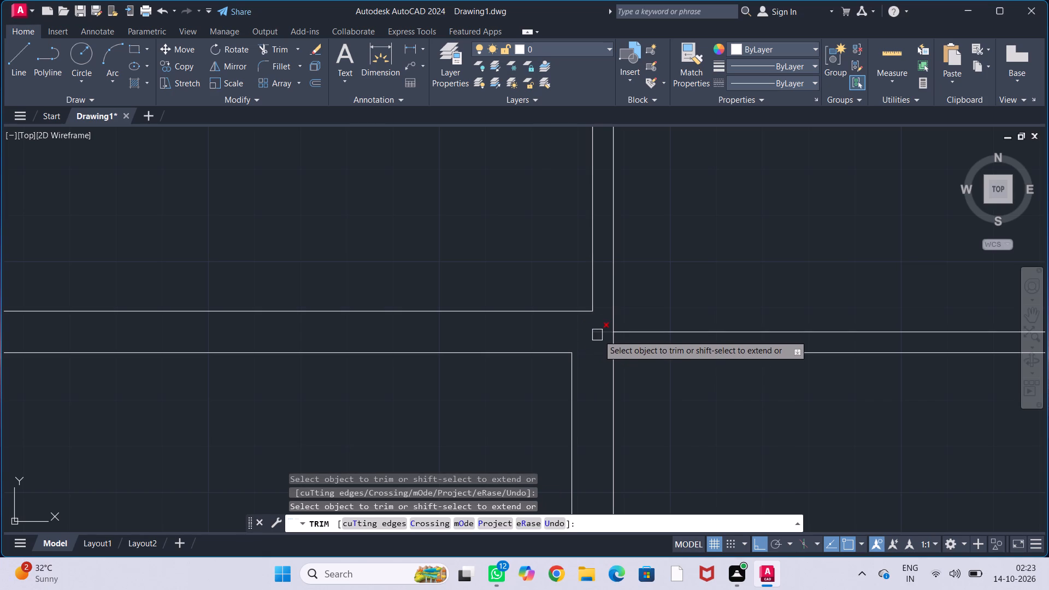
pyautogui.click(599, 334)
pyautogui.press('Escape')
pyautogui.press('Escape')
pyautogui.press('Escape')
pyautogui.scroll(2, 614, 350)
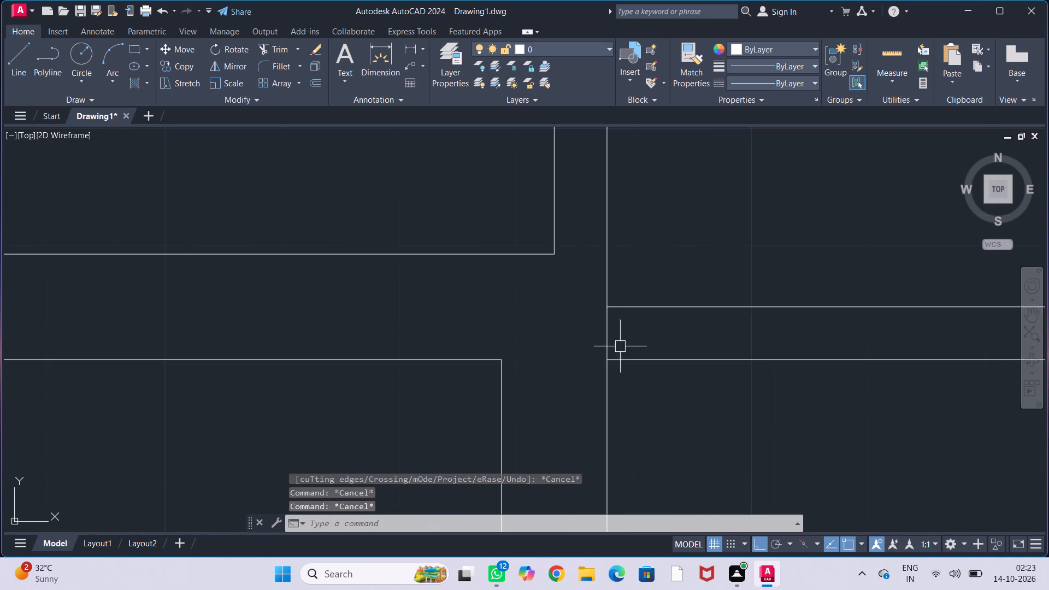
pyautogui.press('Return')
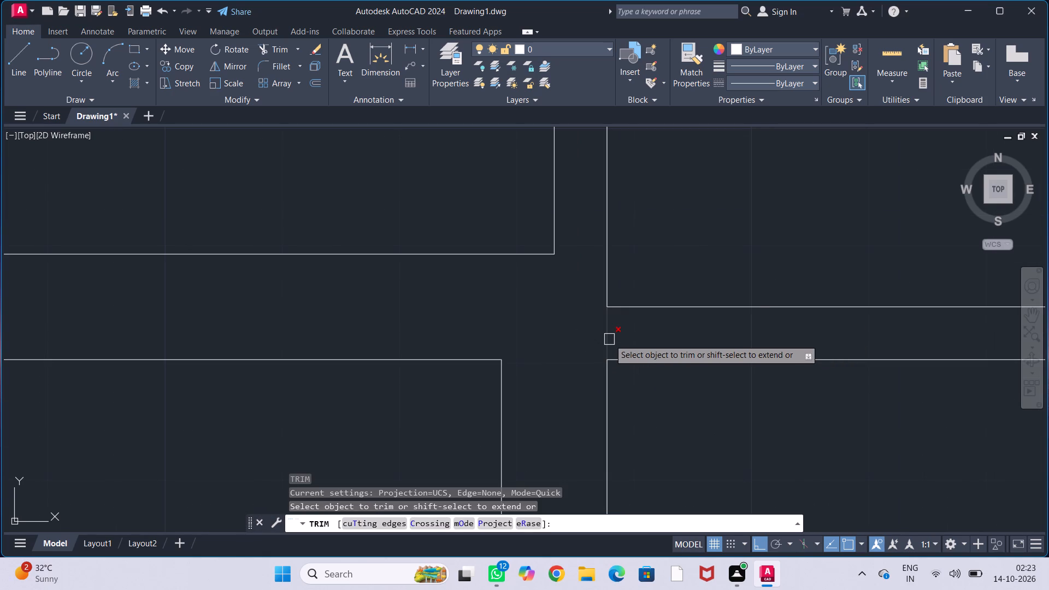
pyautogui.click(609, 339)
pyautogui.press('Escape')
pyautogui.press('Escape')
pyautogui.press('Escape')
pyautogui.press('Escape')
pyautogui.press('Escape')
# Extend both lines of the short vertical wall up to the upper line of the horizontal wall above it.
pyautogui.scroll(-2, 624, 338)
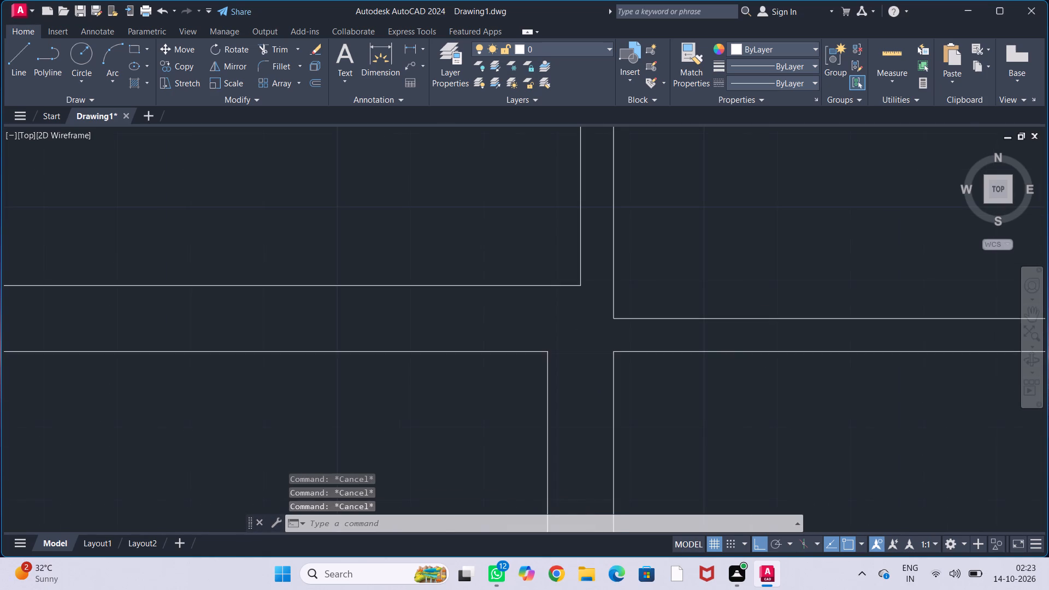
pyautogui.scroll(-2, 624, 338)
pyautogui.moveTo(688, 297); pyautogui.dragTo(698, 313, button='middle')
pyautogui.moveTo(701, 316); pyautogui.dragTo(679, 312, button='middle')
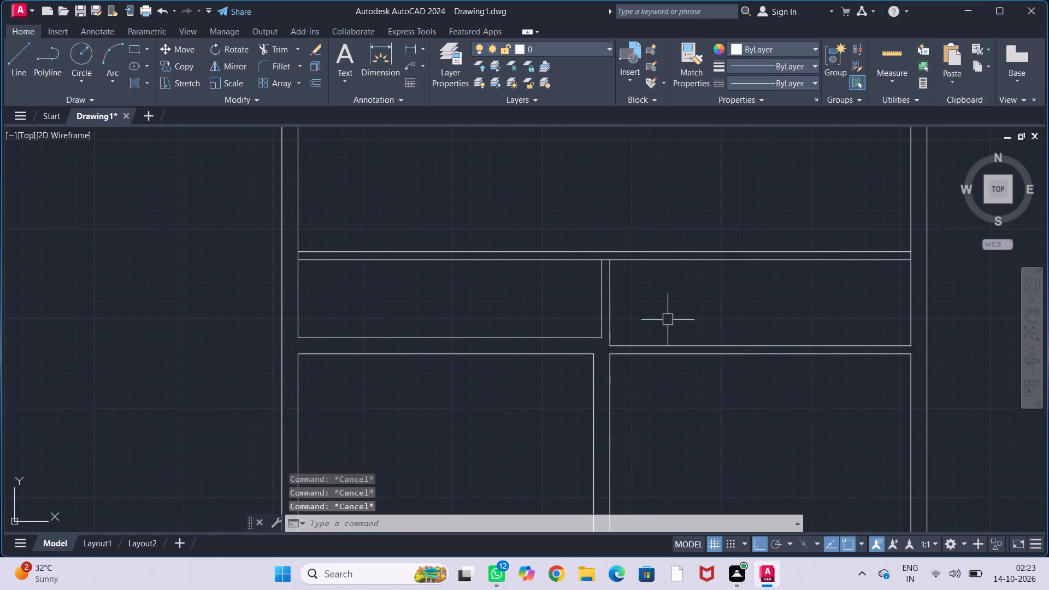
pyautogui.moveTo(668, 320); pyautogui.dragTo(676, 306, button='middle')
pyautogui.write('ex')
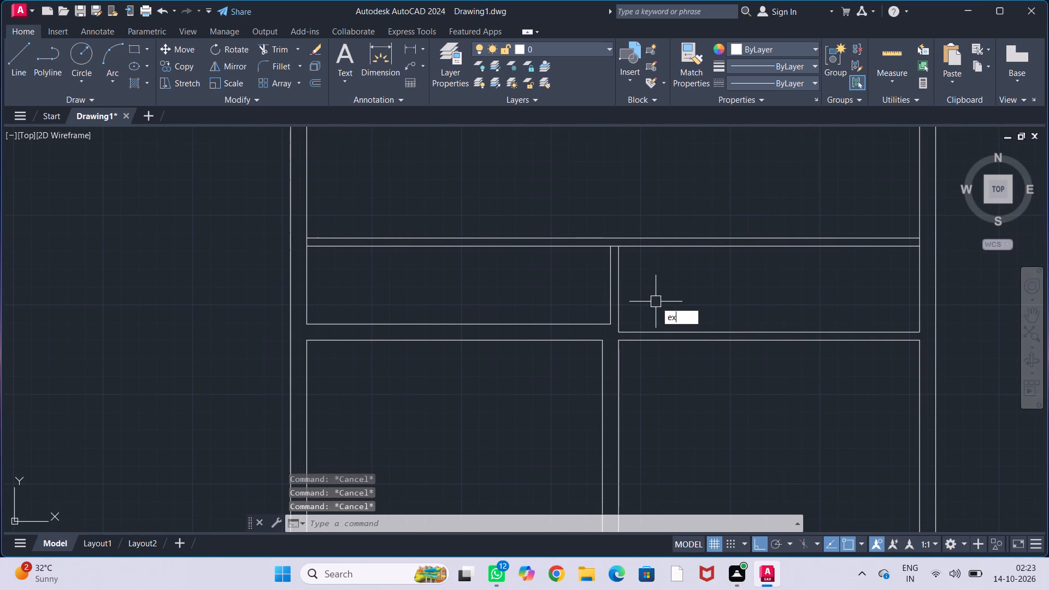
pyautogui.press('Return')
pyautogui.click(610, 272)
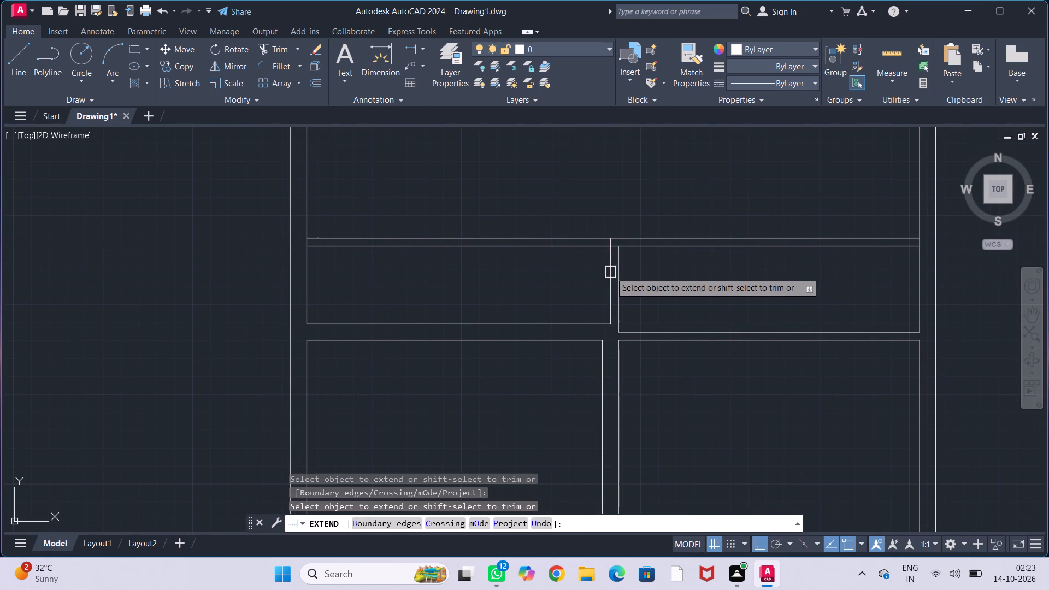
pyautogui.click(624, 270)
pyautogui.click(617, 274)
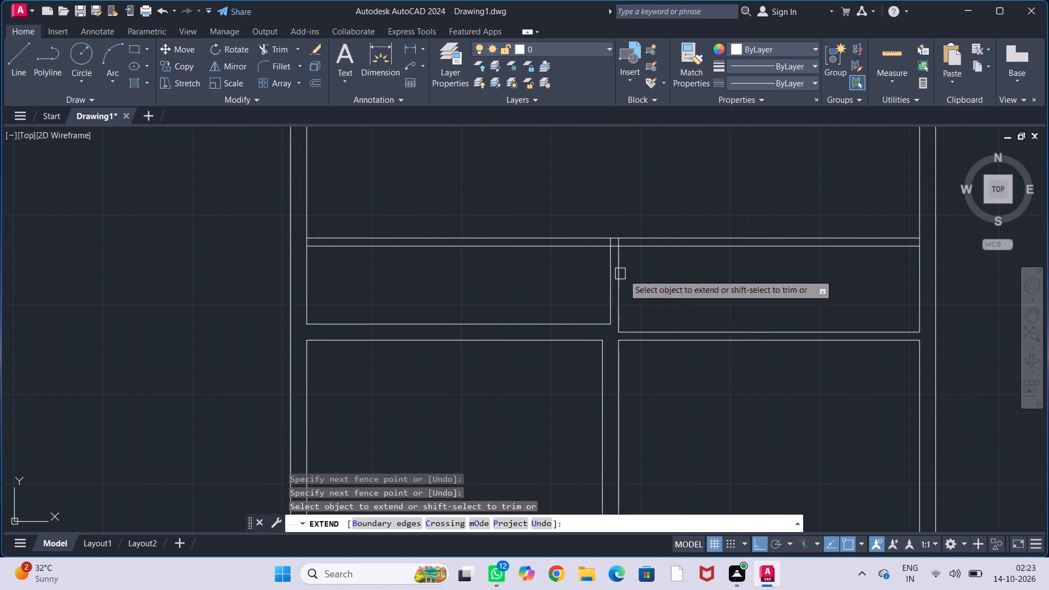
pyautogui.press('Escape')
pyautogui.press('Escape')
pyautogui.press('Escape')
pyautogui.press('Escape')
# Trim away both lines of the horizontal wall on the left side of the short vertical wall.
pyautogui.moveTo(657, 280); pyautogui.dragTo(650, 285, button='middle')
pyautogui.write('tr')
pyautogui.press('Return')
pyautogui.moveTo(451, 198); pyautogui.dragTo(451, 314)
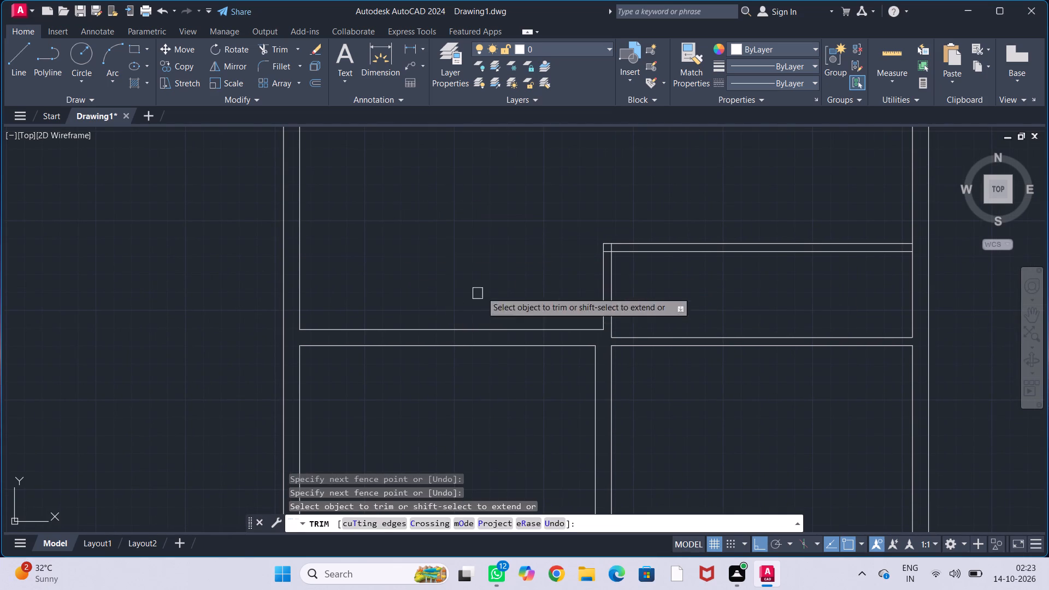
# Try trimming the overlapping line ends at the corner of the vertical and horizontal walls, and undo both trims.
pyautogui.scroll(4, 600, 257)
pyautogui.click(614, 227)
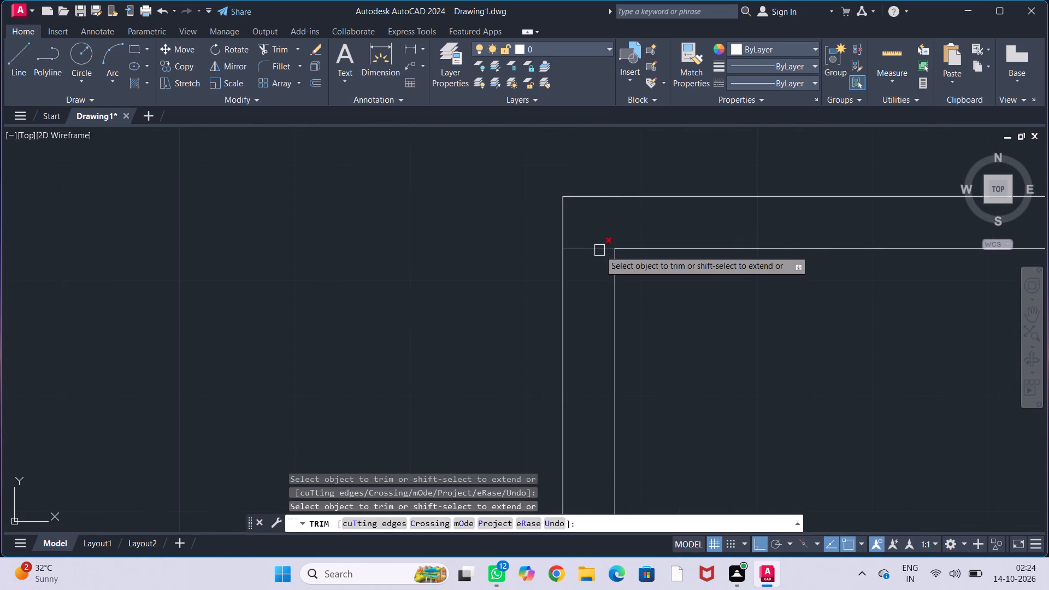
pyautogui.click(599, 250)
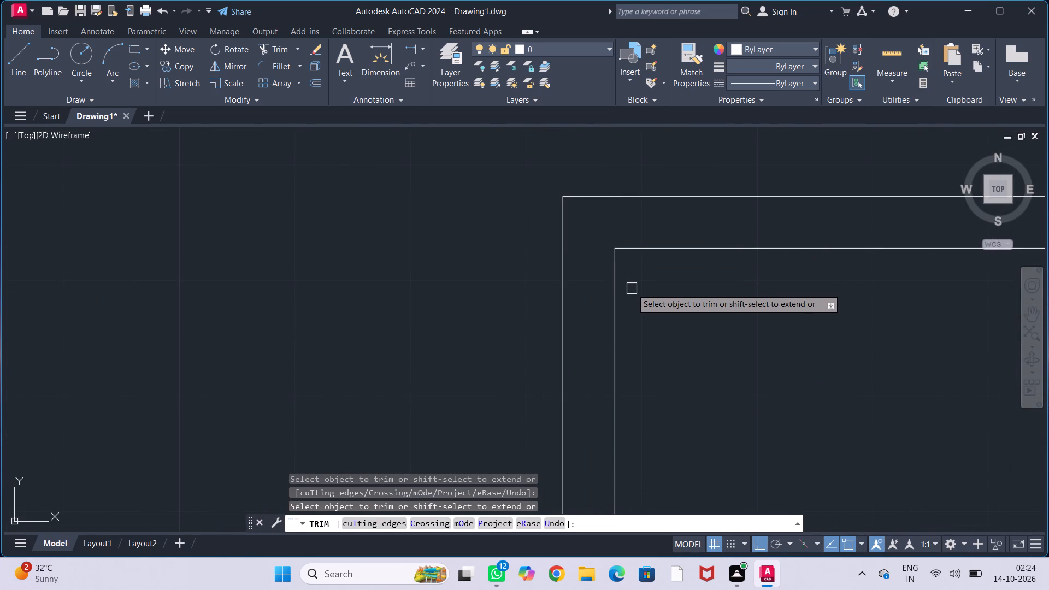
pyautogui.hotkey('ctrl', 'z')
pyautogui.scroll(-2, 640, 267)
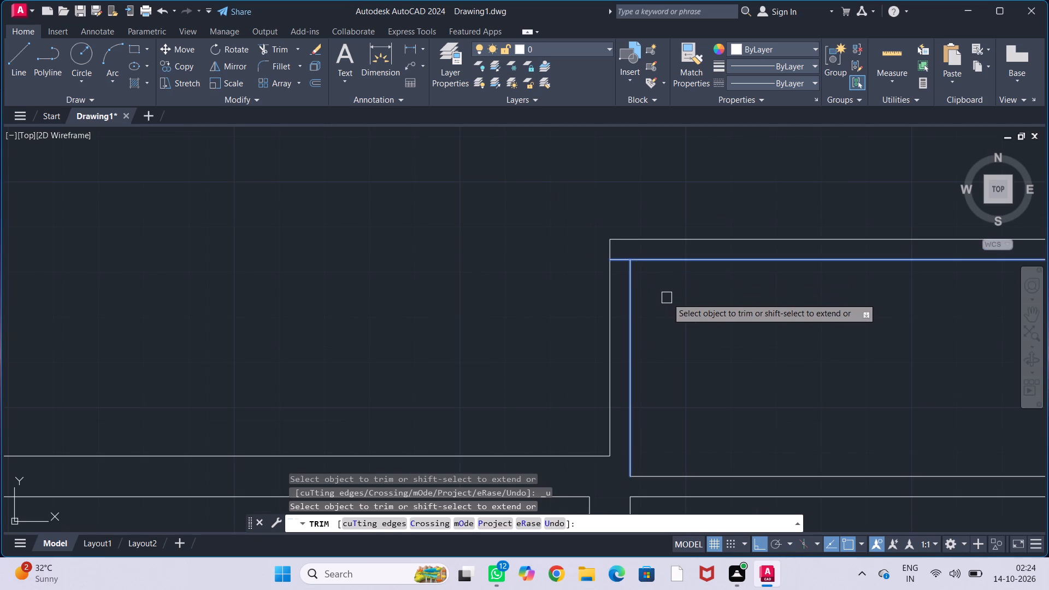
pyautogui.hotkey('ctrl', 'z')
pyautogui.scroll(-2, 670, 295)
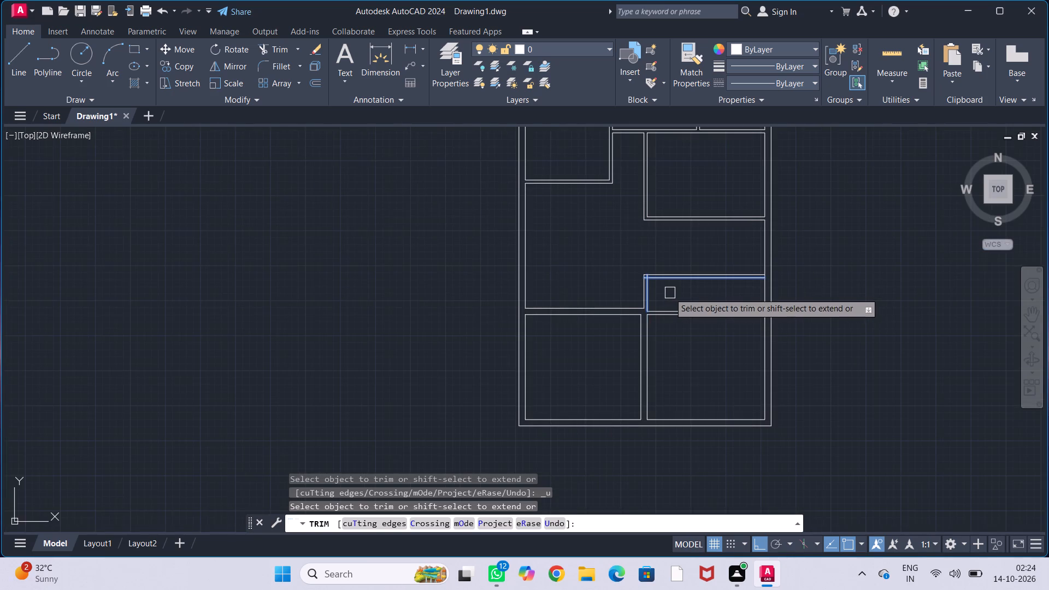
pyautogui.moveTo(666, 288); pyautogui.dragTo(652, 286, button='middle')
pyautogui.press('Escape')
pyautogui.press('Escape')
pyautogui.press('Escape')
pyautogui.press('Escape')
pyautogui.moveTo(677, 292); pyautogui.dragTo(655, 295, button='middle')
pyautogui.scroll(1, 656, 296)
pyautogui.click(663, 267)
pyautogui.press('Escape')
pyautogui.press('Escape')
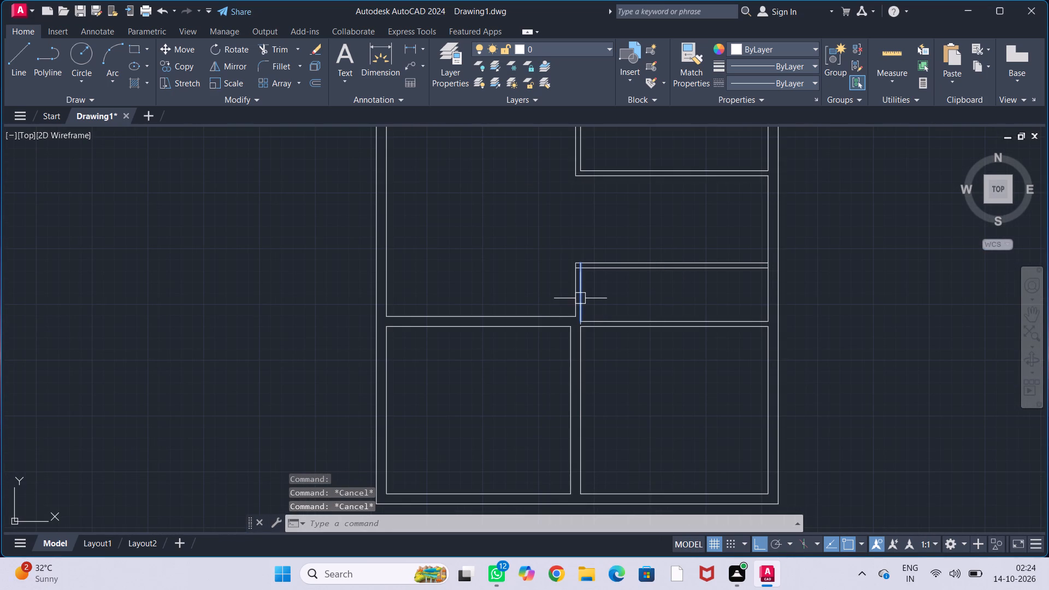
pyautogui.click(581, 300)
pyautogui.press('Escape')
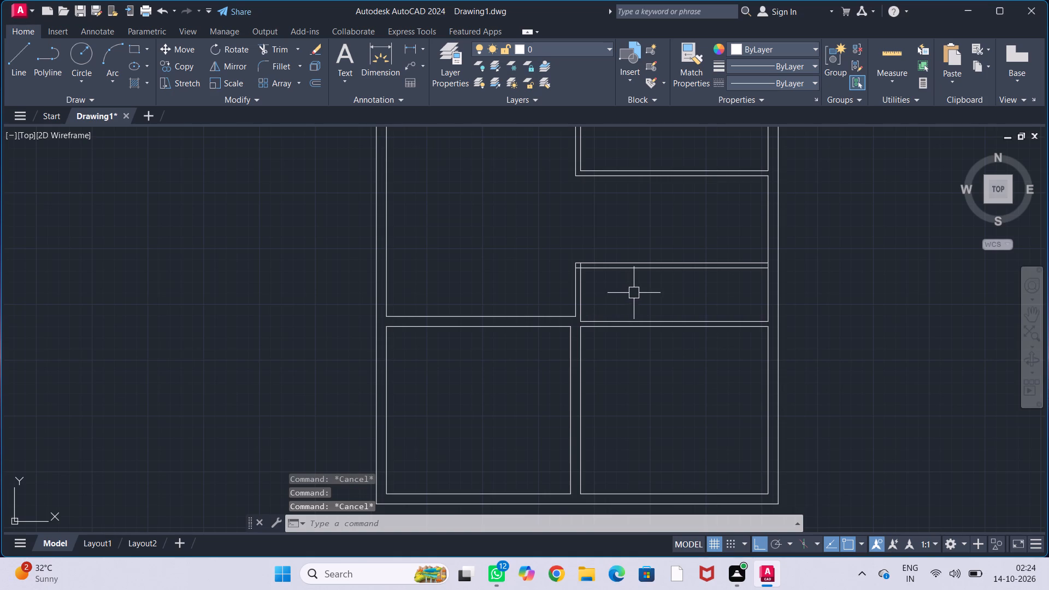
# Trim the right outer wall's inner line between the two horizontal wall lines, opening the junction.
pyautogui.moveTo(635, 293); pyautogui.dragTo(629, 272, button='middle')
pyautogui.scroll(1, 633, 287)
pyautogui.moveTo(635, 282); pyautogui.dragTo(638, 265, button='middle')
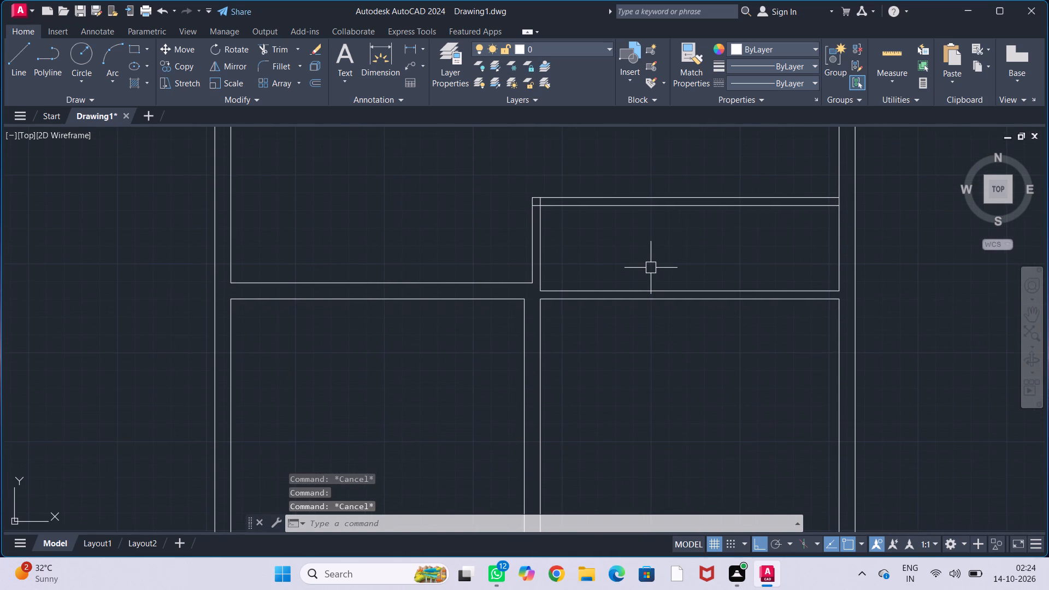
pyautogui.write('tr')
pyautogui.press('Return')
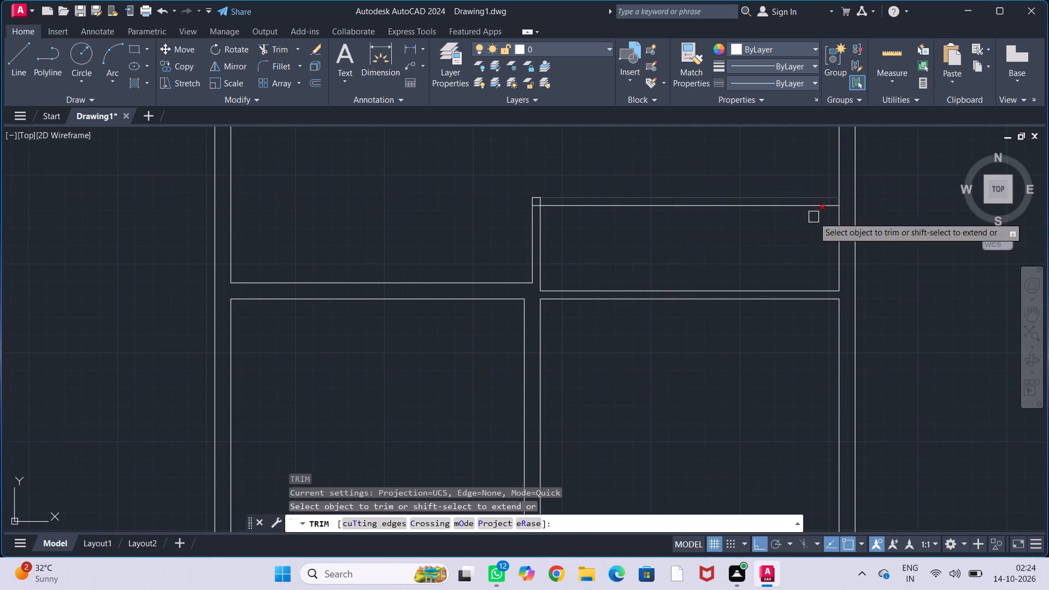
pyautogui.scroll(2, 826, 198)
pyautogui.click(847, 213)
pyautogui.press('Escape')
pyautogui.press('Escape')
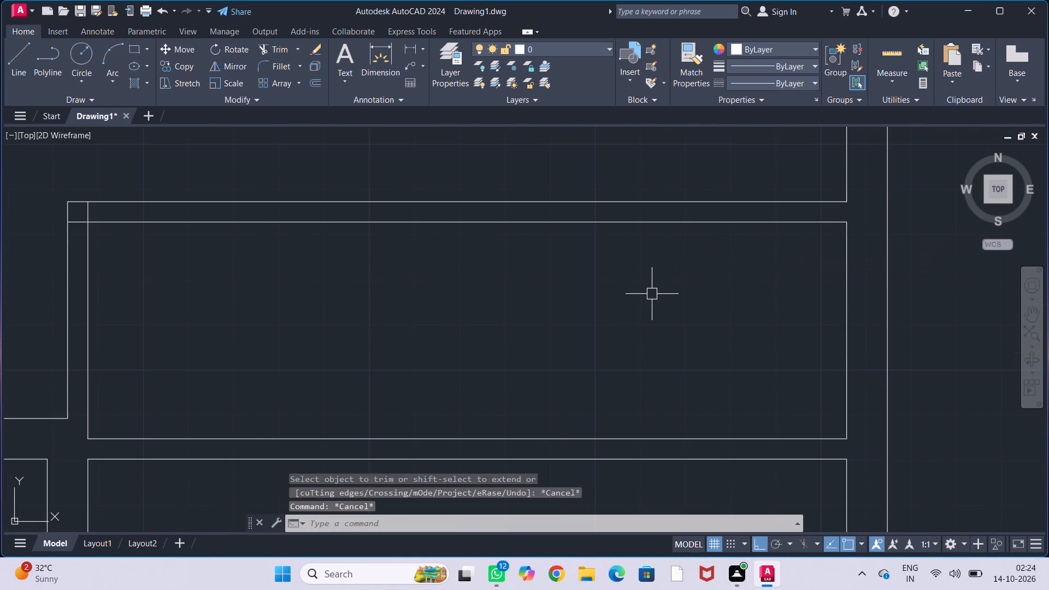
pyautogui.press('Escape')
pyautogui.press('Escape')
# Offset the right wall line of the narrow room above the lower-right room 2' to the left.
pyautogui.scroll(-1, 656, 286)
pyautogui.moveTo(657, 293); pyautogui.dragTo(742, 246, button='middle')
pyautogui.write('off')
pyautogui.press('Return')
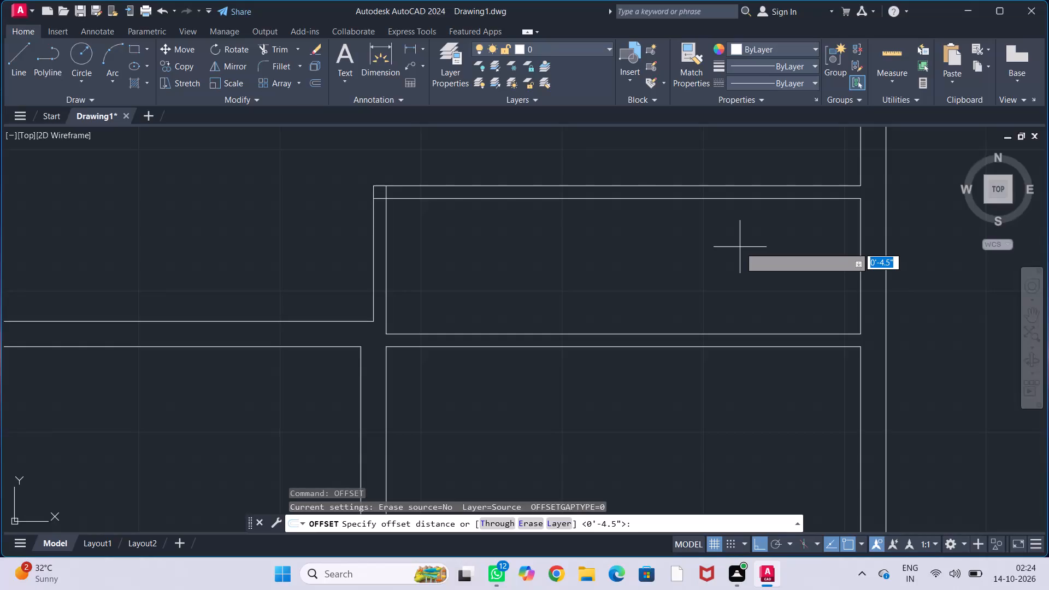
pyautogui.write("2'")
pyautogui.press('Return')
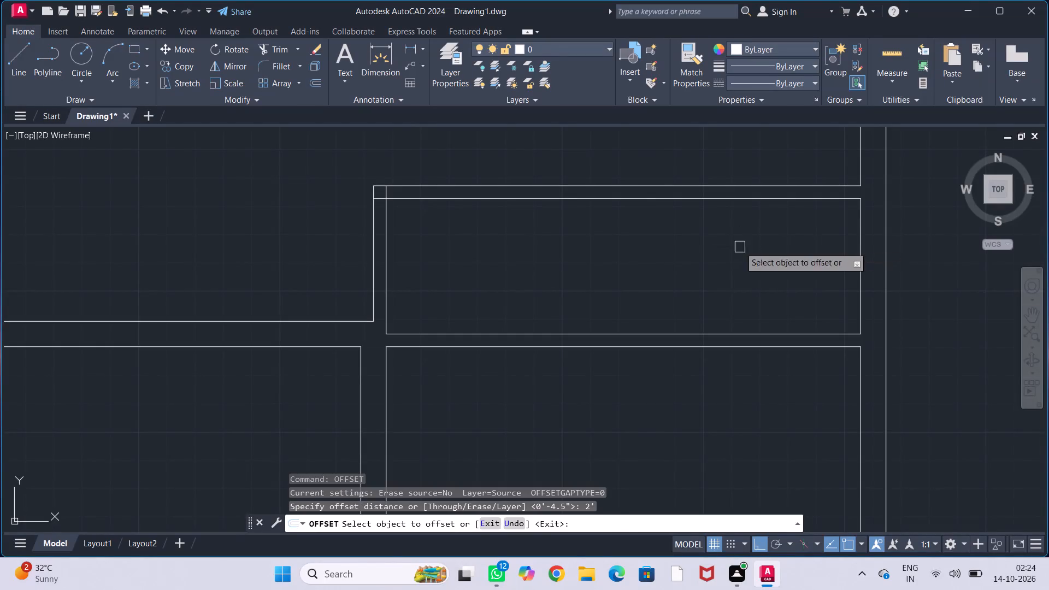
pyautogui.click(862, 274)
pyautogui.click(794, 277)
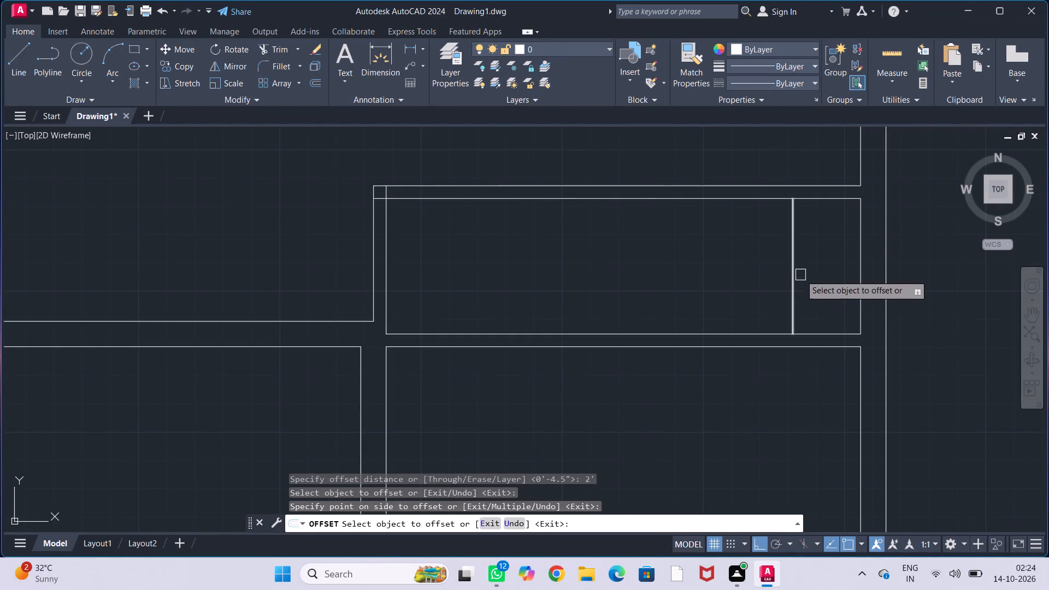
pyautogui.press('Escape')
pyautogui.press('Escape')
pyautogui.press('Escape')
pyautogui.press('Escape')
pyautogui.press('Escape')
# Offset the new vertical line in the narrow room 4.5" to the left to form a partition wall.
pyautogui.write('off')
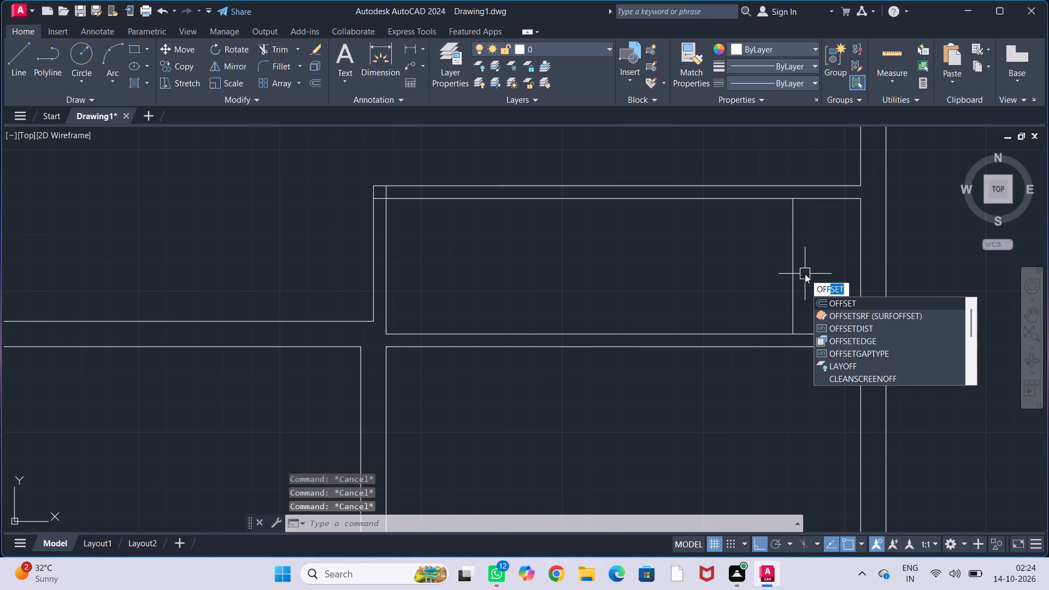
pyautogui.press('Return')
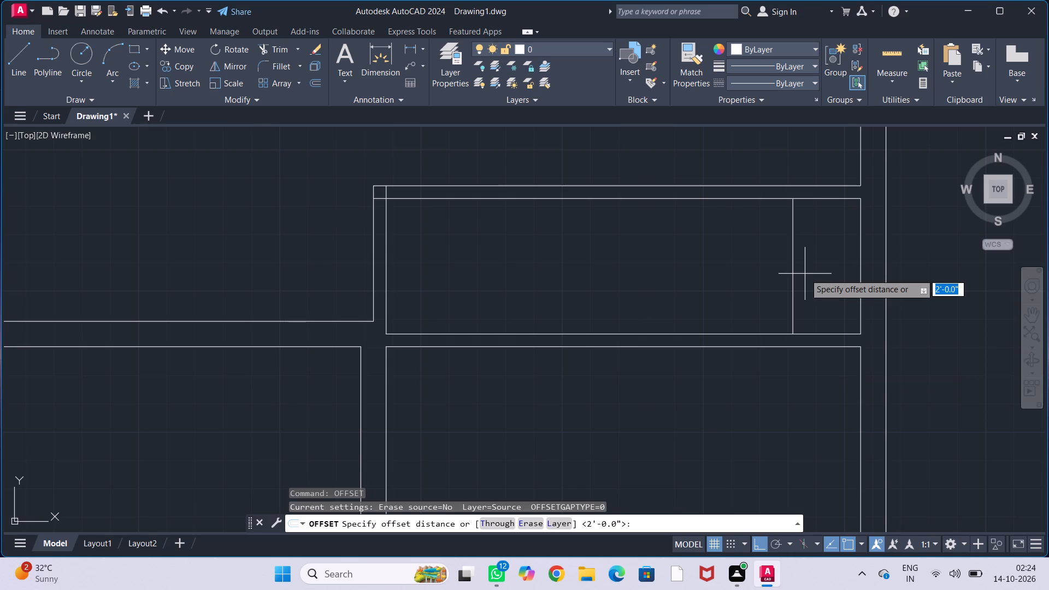
pyautogui.write('4.5')
pyautogui.hotkey('shift', '"')
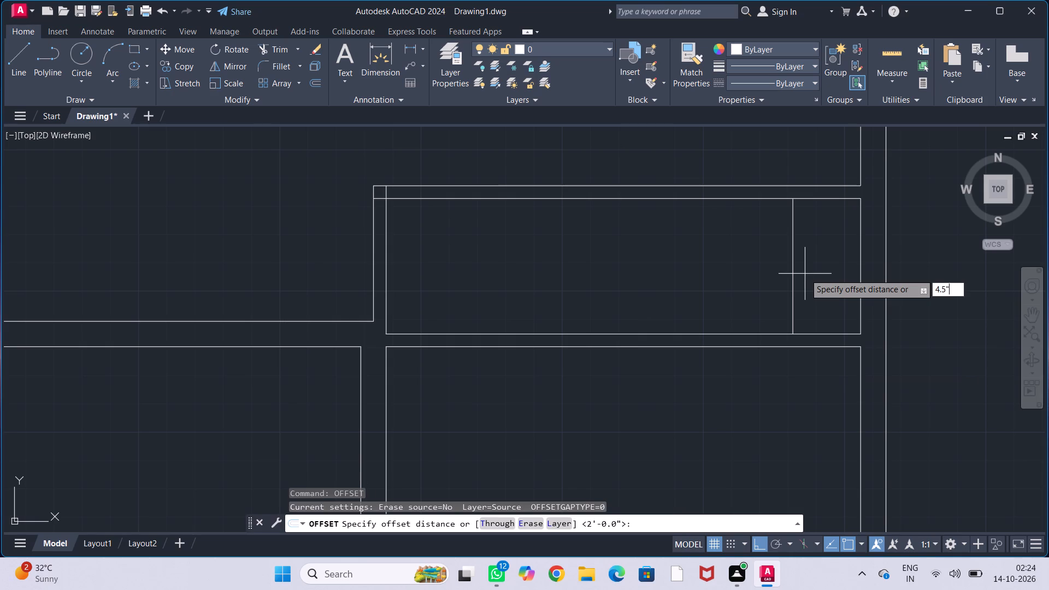
pyautogui.press('Return')
pyautogui.click(791, 276)
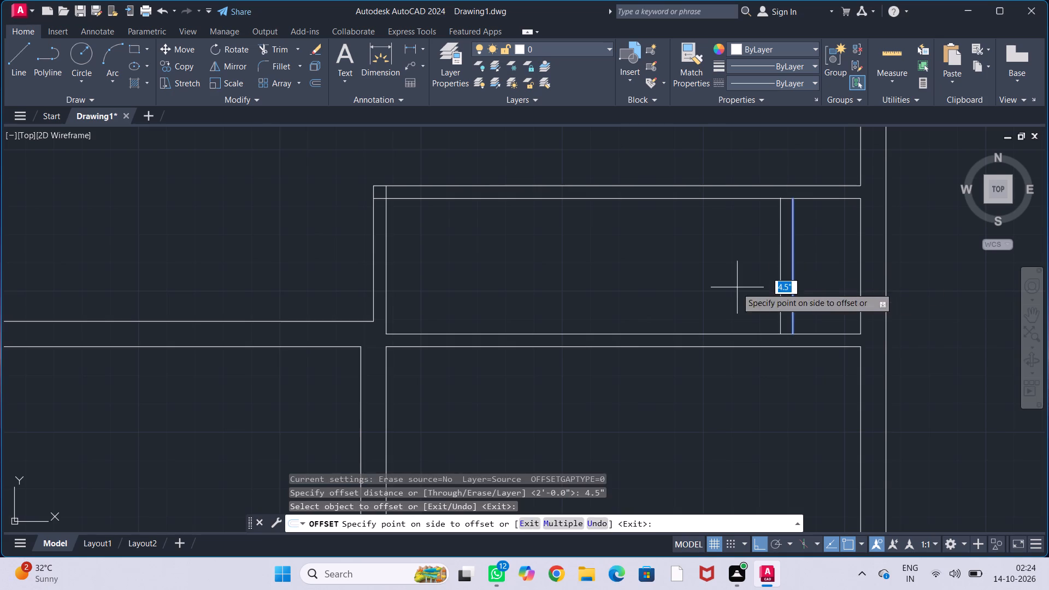
pyautogui.click(735, 287)
pyautogui.press('Escape')
pyautogui.press('Escape')
pyautogui.press('Escape')
pyautogui.press('Escape')
pyautogui.press('Escape')
# Offset the partition wall's left line 7' to the left inside the narrow room.
pyautogui.write('off')
pyautogui.press('Return')
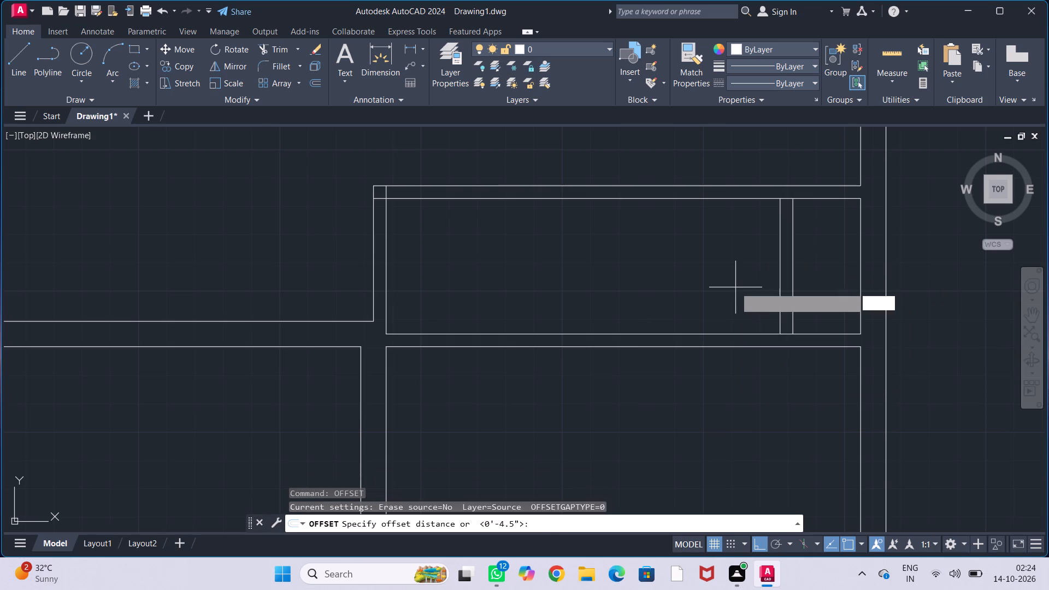
pyautogui.write("7'")
pyautogui.press('Return')
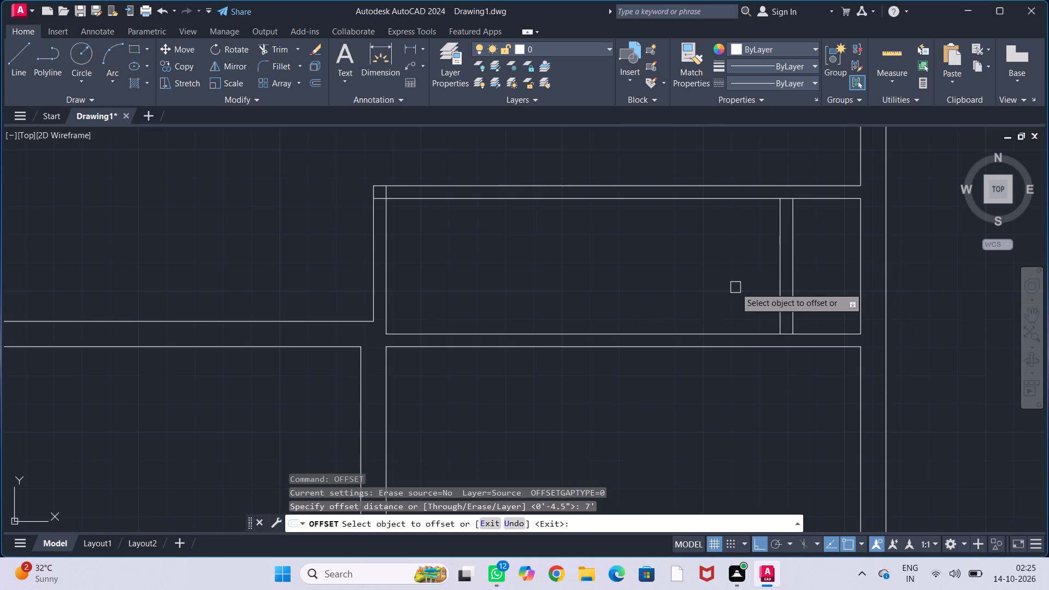
pyautogui.click(779, 297)
pyautogui.click(708, 287)
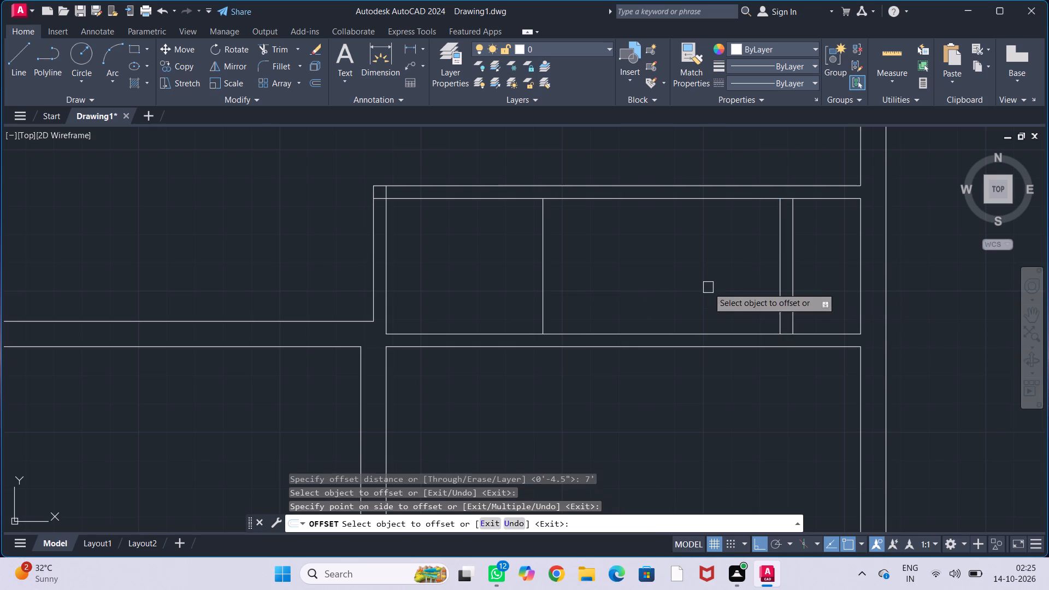
pyautogui.press('Escape')
pyautogui.press('Escape')
pyautogui.press('Escape')
pyautogui.moveTo(598, 269); pyautogui.dragTo(708, 264, button='middle')
pyautogui.press('Escape')
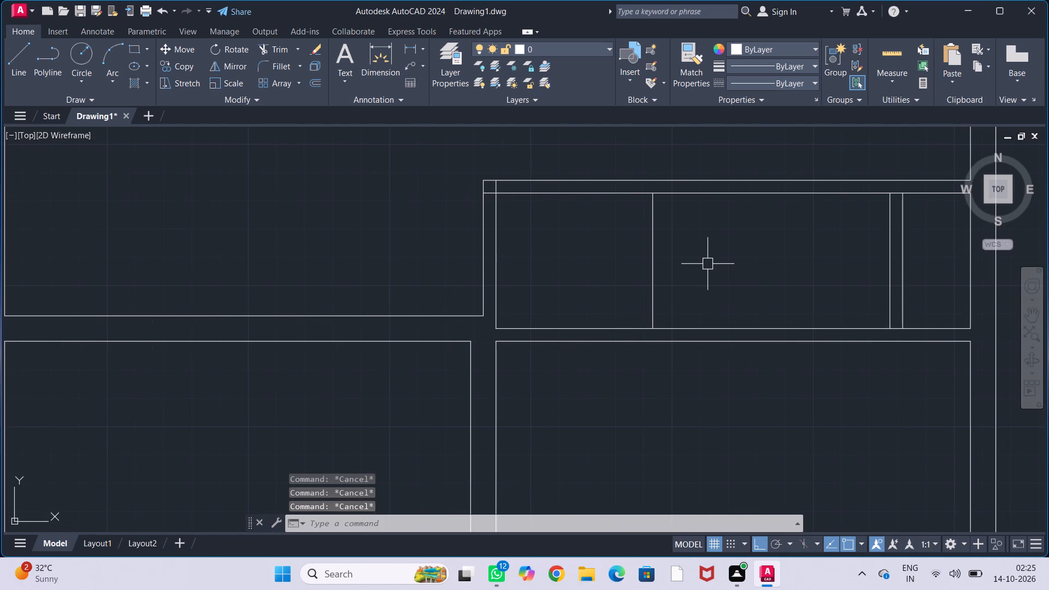
pyautogui.press('Escape')
# Offset the newest vertical line 4.5" to the left to form the second partition wall.
pyautogui.write('off')
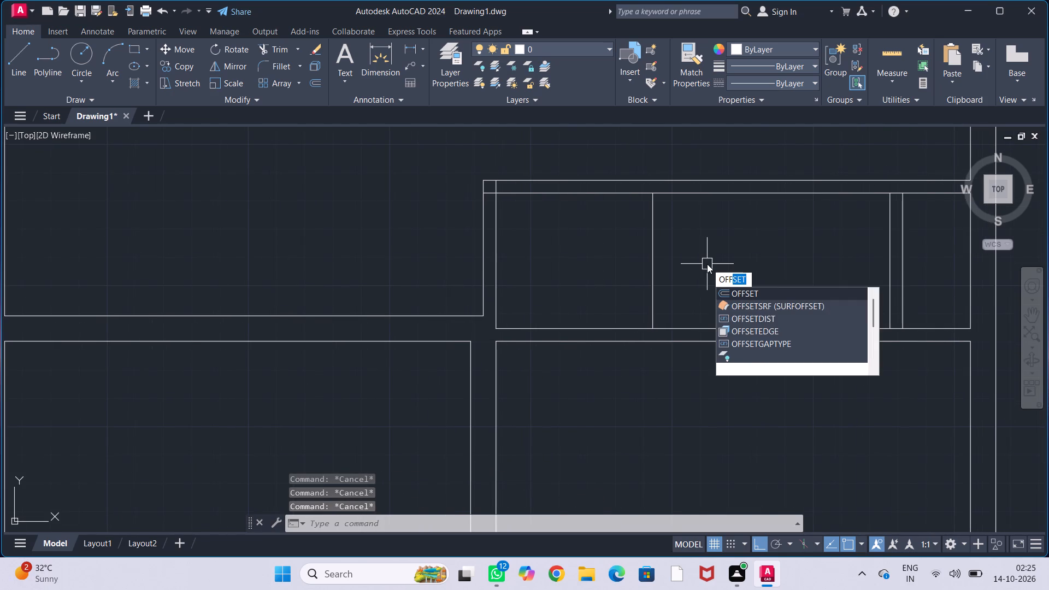
pyautogui.press('Return')
pyautogui.write('4.5"')
pyautogui.press('Return')
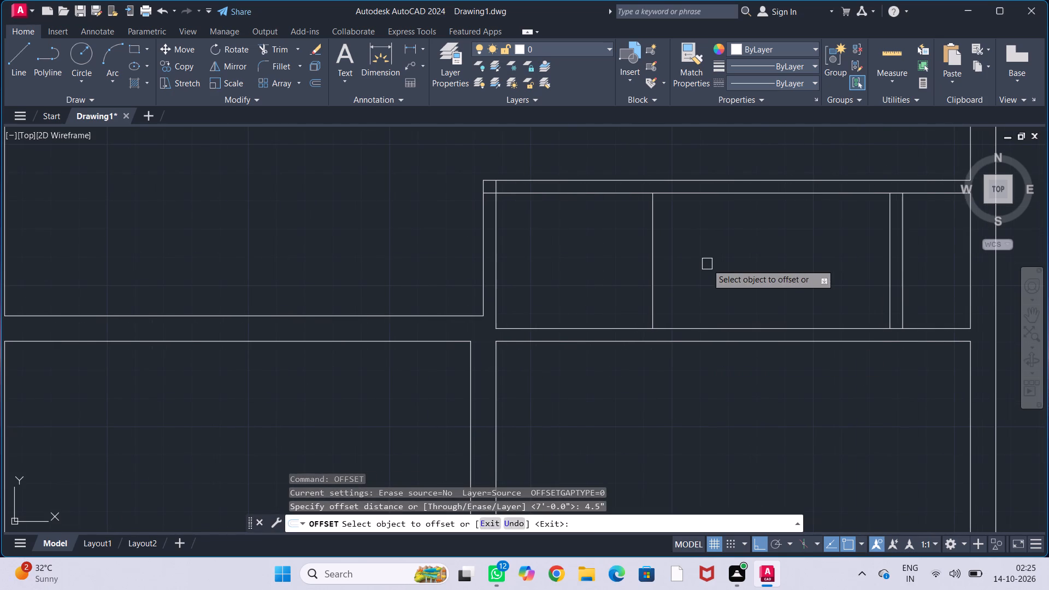
pyautogui.click(653, 272)
pyautogui.click(601, 278)
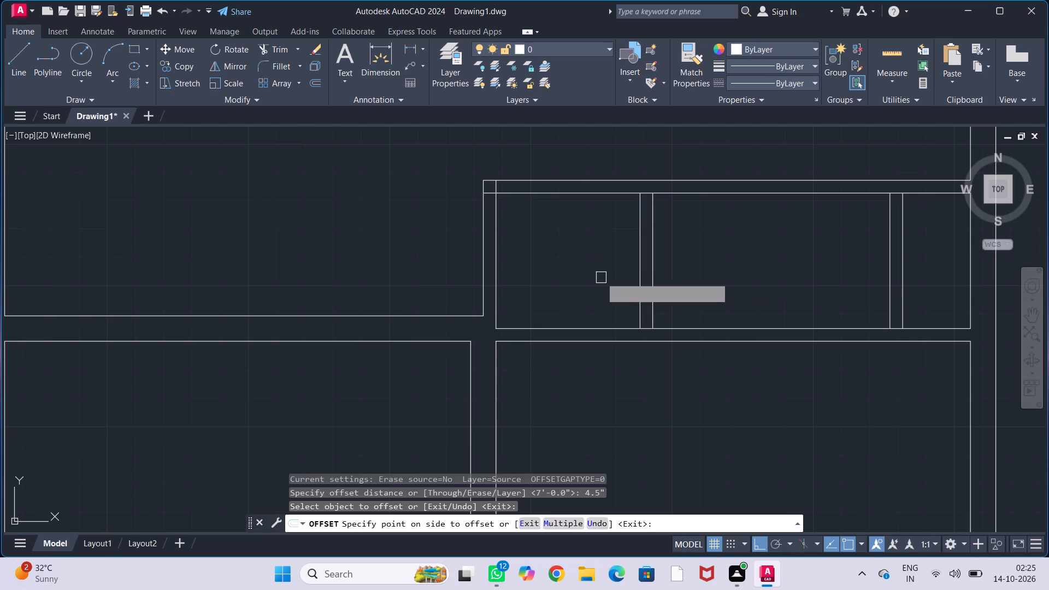
pyautogui.press('Escape')
pyautogui.press('Escape')
pyautogui.press('Escape')
pyautogui.press('Escape')
pyautogui.press('Escape')
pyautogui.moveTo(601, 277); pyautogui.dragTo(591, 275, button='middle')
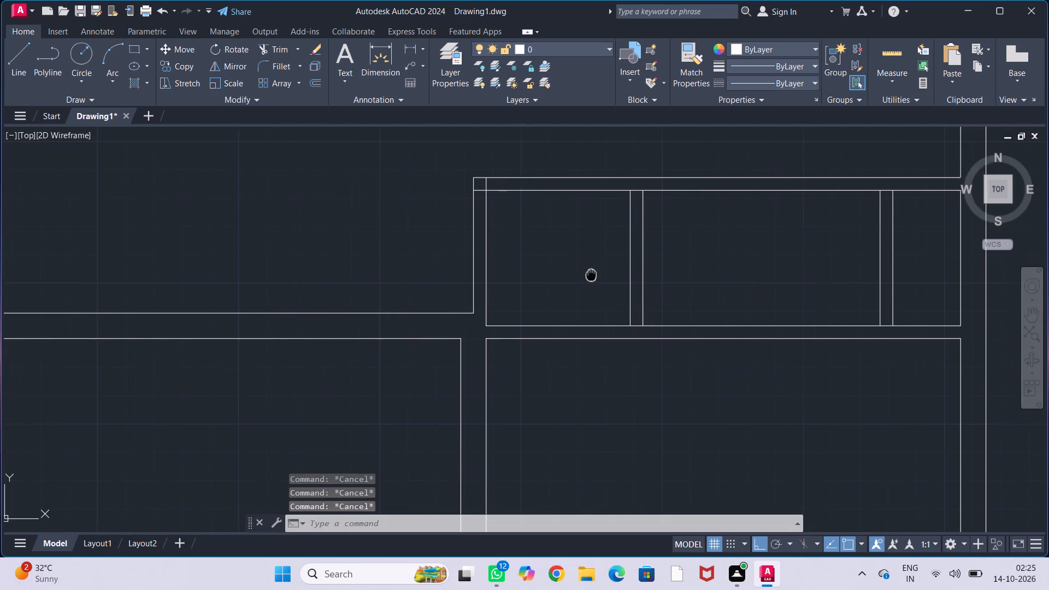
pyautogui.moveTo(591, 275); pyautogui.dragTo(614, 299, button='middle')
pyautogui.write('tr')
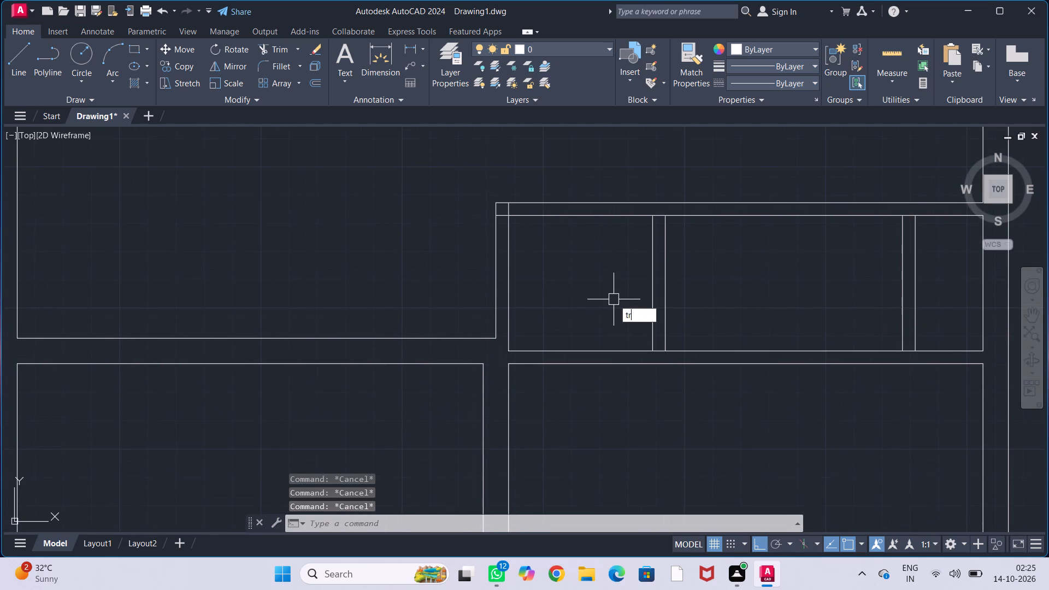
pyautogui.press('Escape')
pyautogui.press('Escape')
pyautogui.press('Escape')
# Extend both lines of the second, left-hand partition up to the upper line of the horizontal wall.
pyautogui.write('ex')
pyautogui.press('Return')
pyautogui.click(650, 278)
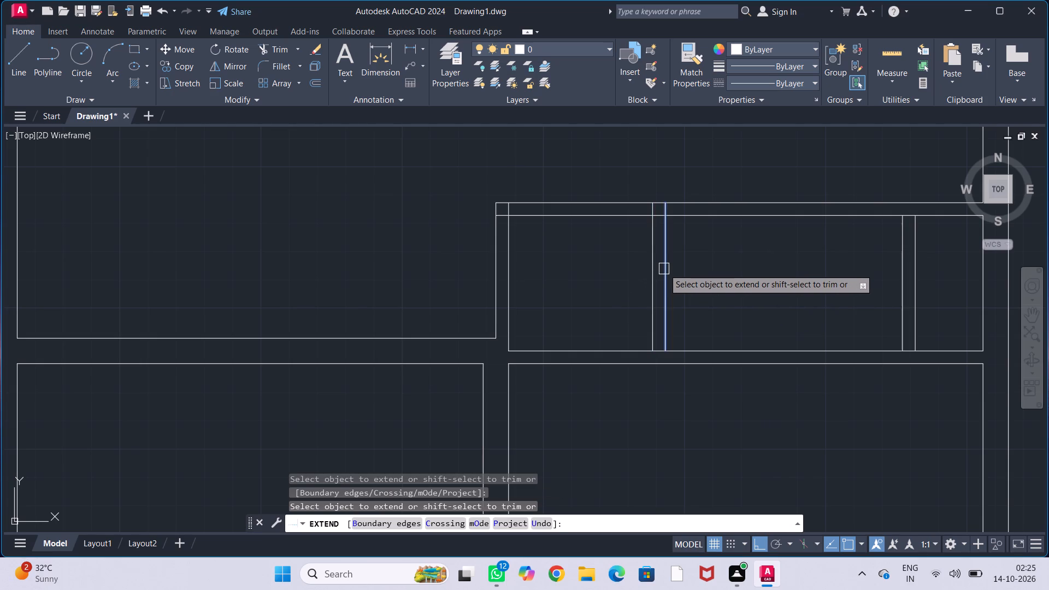
pyautogui.click(665, 268)
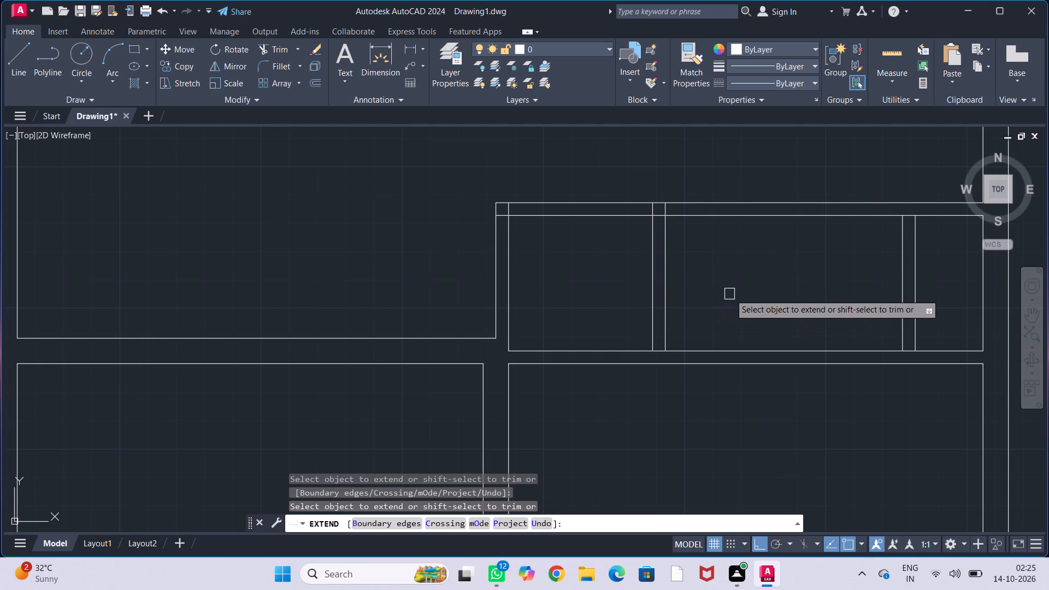
pyautogui.moveTo(735, 292); pyautogui.dragTo(700, 298, button='middle')
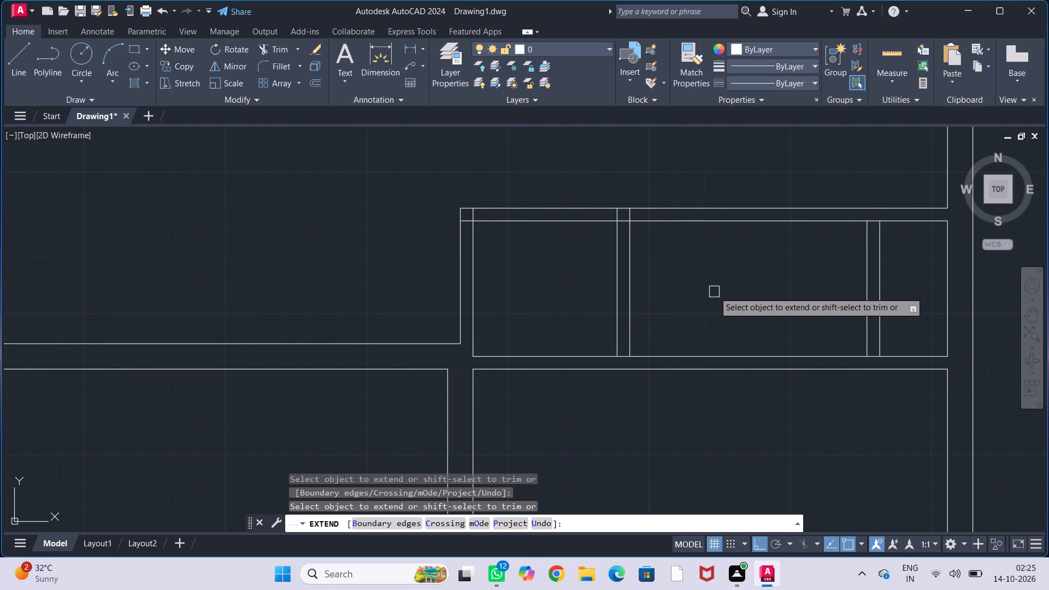
# Trim both horizontal wall lines between the left wall stub and the left partition, and clear the leftover segments at both corners.
pyautogui.press('Escape')
pyautogui.press('Escape')
pyautogui.press('Escape')
pyautogui.press('Escape')
pyautogui.press('Escape')
pyautogui.write('tr')
pyautogui.press('Return')
pyautogui.moveTo(544, 185); pyautogui.dragTo(544, 257)
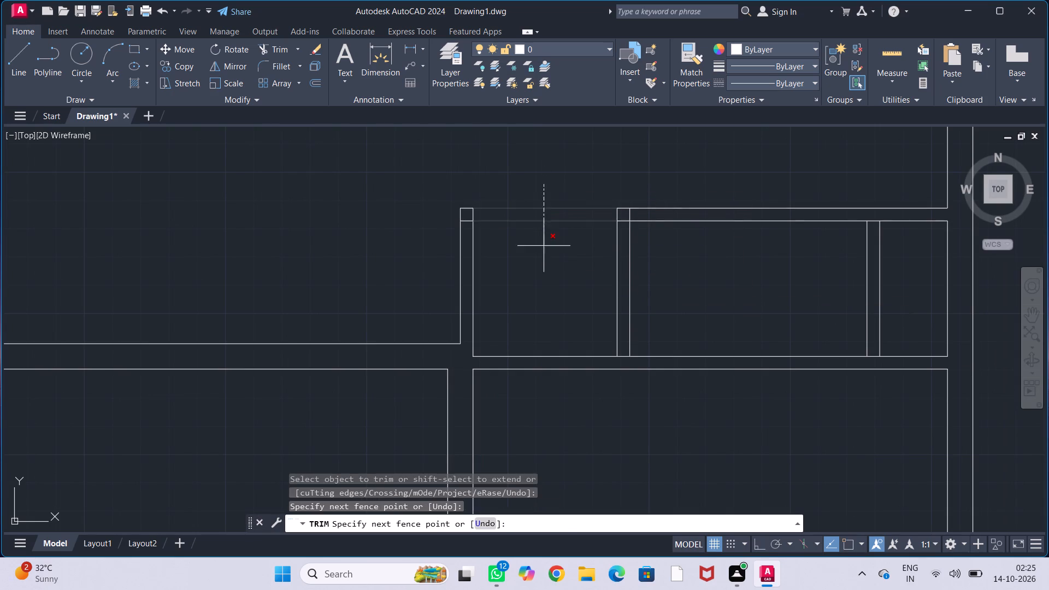
pyautogui.moveTo(544, 257); pyautogui.dragTo(544, 284)
pyautogui.scroll(2, 618, 211)
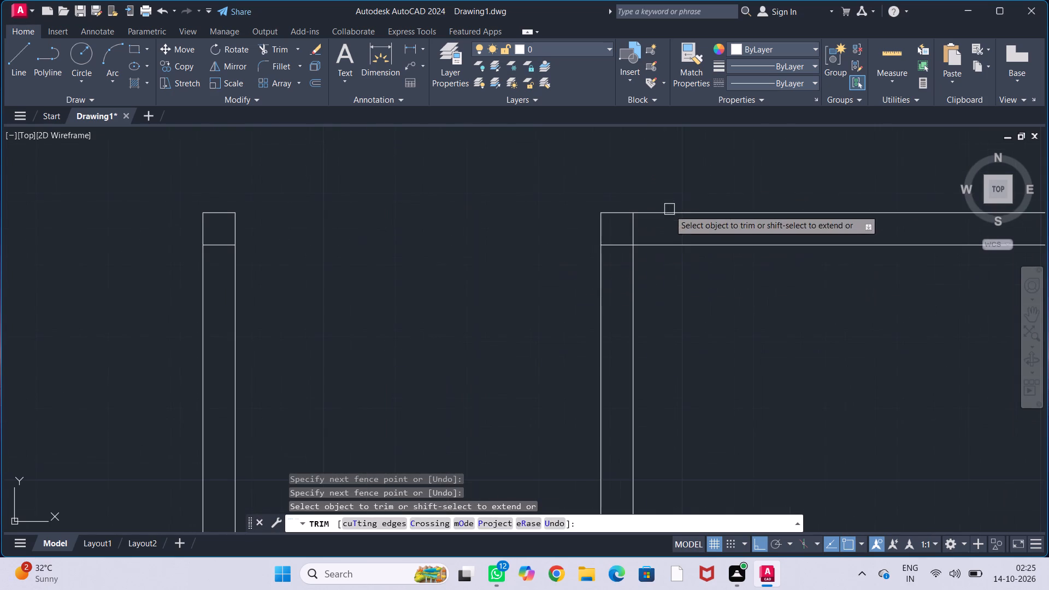
pyautogui.click(632, 234)
pyautogui.click(621, 247)
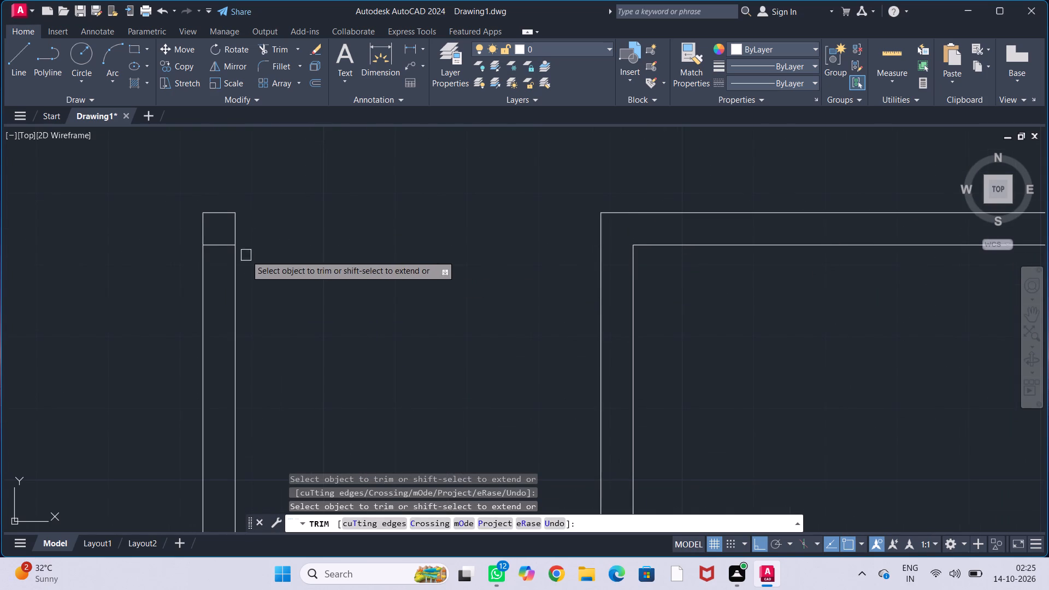
pyautogui.click(221, 245)
# Trim the wall line segments crossing the left partition's bottom end and both ends of the right partition to open the wall junctions.
pyautogui.scroll(-2, 388, 256)
pyautogui.moveTo(414, 269); pyautogui.dragTo(449, 236, button='middle')
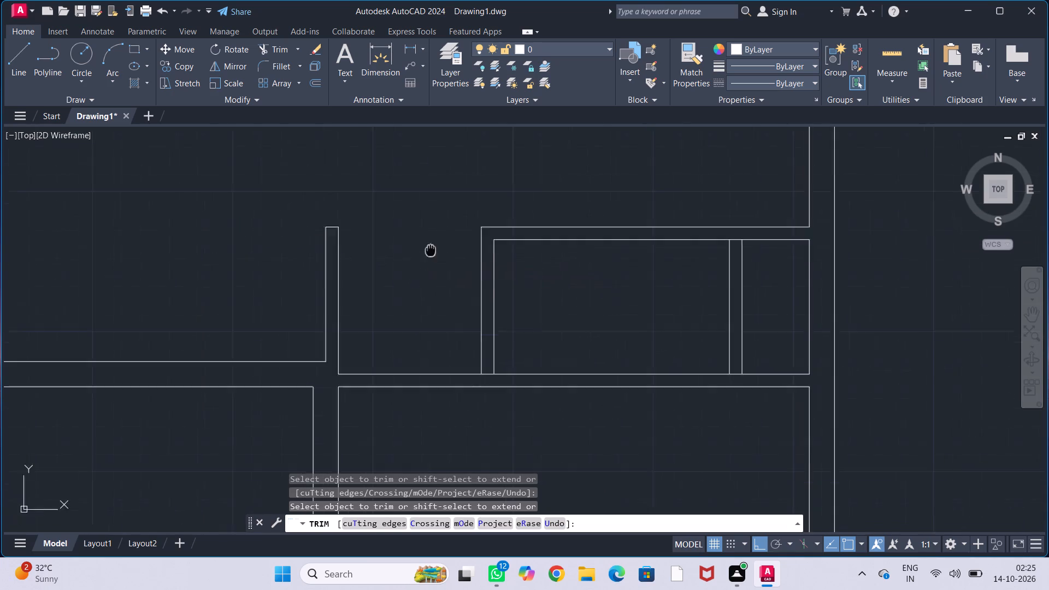
pyautogui.moveTo(449, 236); pyautogui.dragTo(451, 234, button='middle')
pyautogui.scroll(1, 519, 355)
pyautogui.click(512, 352)
pyautogui.scroll(-1, 681, 288)
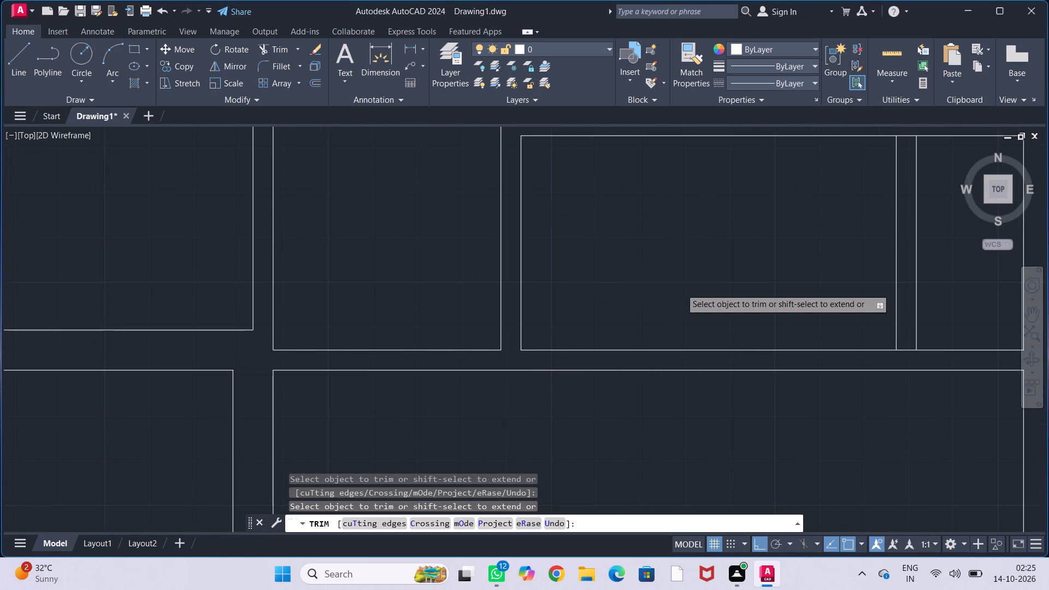
pyautogui.moveTo(706, 278); pyautogui.dragTo(559, 306, button='middle')
pyautogui.scroll(2, 681, 217)
pyautogui.click(663, 231)
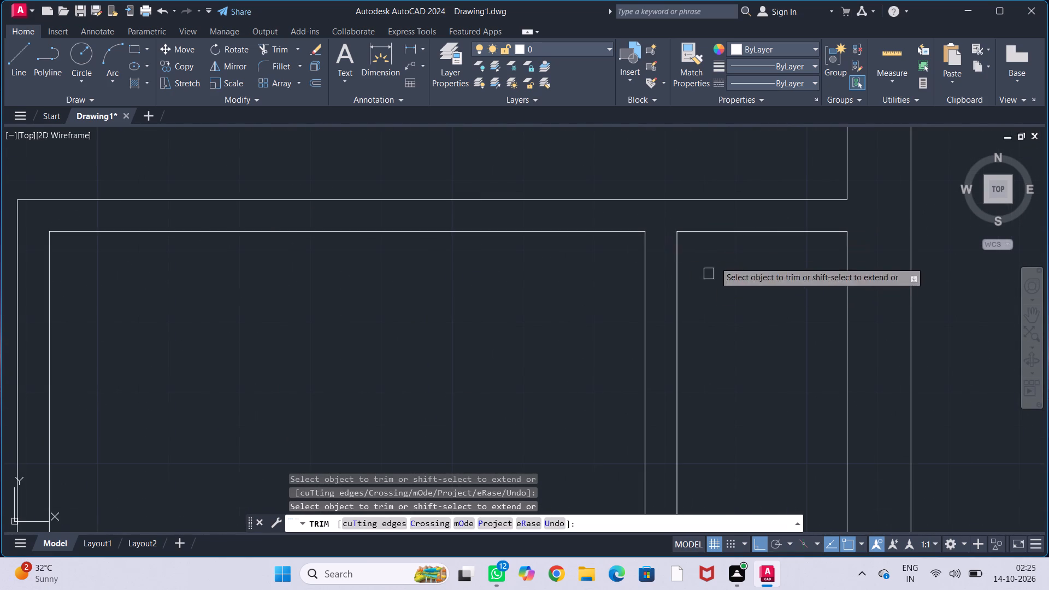
pyautogui.scroll(-2, 717, 256)
pyautogui.moveTo(729, 316); pyautogui.dragTo(751, 263, button='middle')
pyautogui.scroll(2, 708, 317)
pyautogui.click(727, 343)
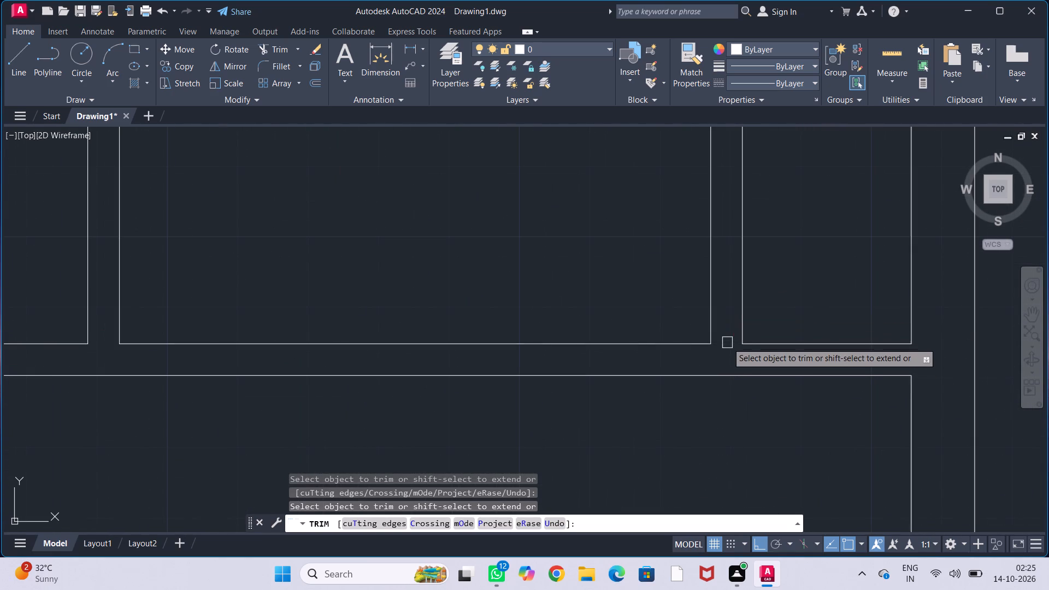
pyautogui.scroll(-2, 779, 290)
pyautogui.moveTo(789, 274); pyautogui.dragTo(823, 300, button='middle')
pyautogui.press('Escape')
pyautogui.press('Escape')
pyautogui.press('Escape')
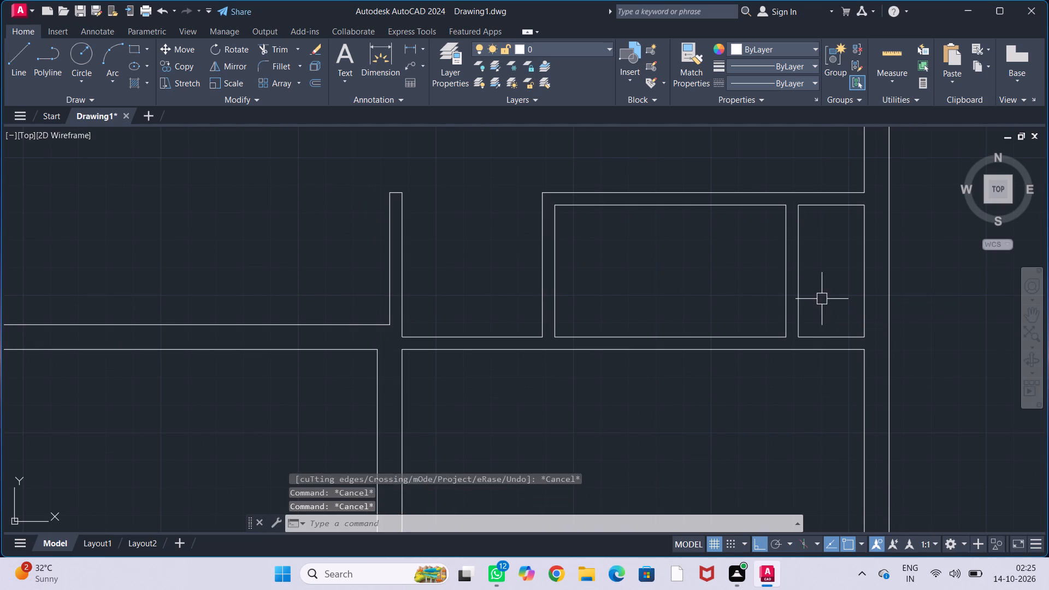
pyautogui.press('Escape')
pyautogui.press('Escape')
# Offset the right outer wall's inner line 3' to the left in the space above the partitioned rooms.
pyautogui.moveTo(682, 361); pyautogui.dragTo(753, 416, button='middle')
pyautogui.scroll(-2, 752, 362)
pyautogui.moveTo(752, 350); pyautogui.dragTo(758, 399, button='middle')
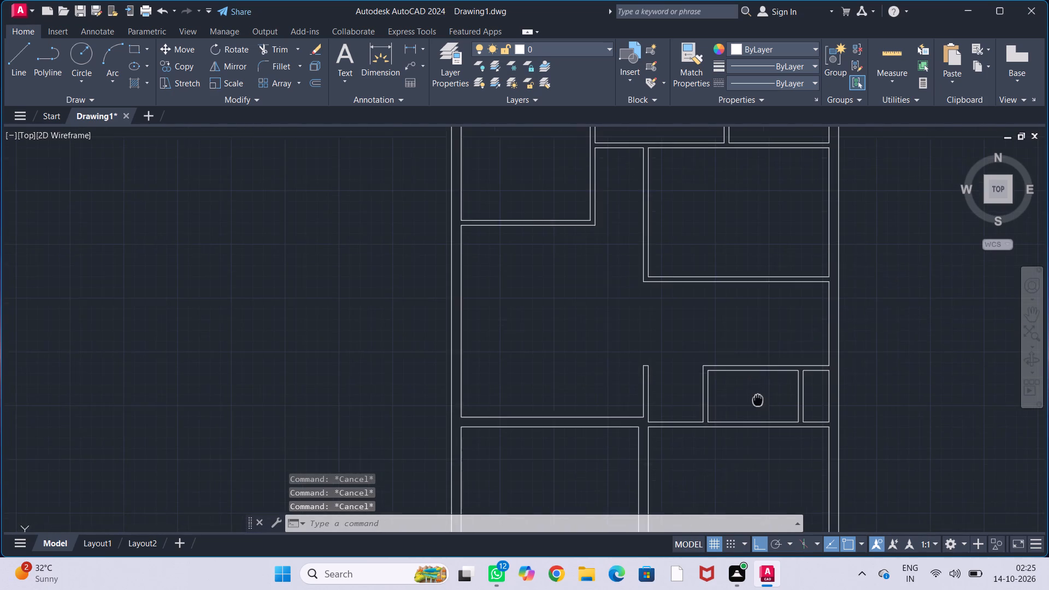
pyautogui.moveTo(760, 339); pyautogui.dragTo(747, 370, button='middle')
pyautogui.scroll(2, 747, 364)
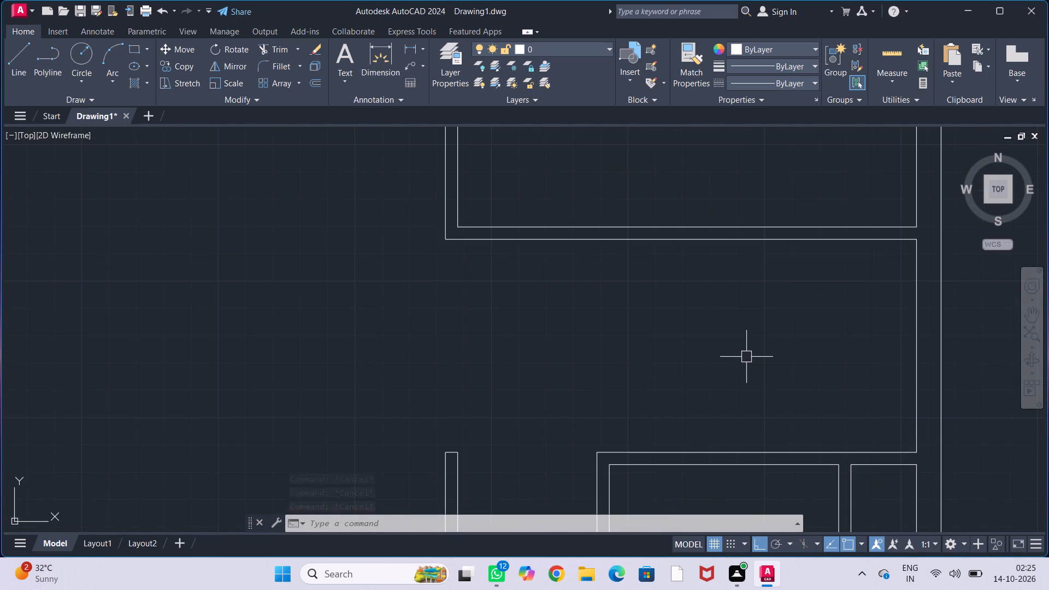
pyautogui.moveTo(746, 357); pyautogui.dragTo(749, 311, button='middle')
pyautogui.scroll(-1, 749, 311)
pyautogui.moveTo(749, 315); pyautogui.dragTo(746, 332, button='middle')
pyautogui.scroll(1, 746, 332)
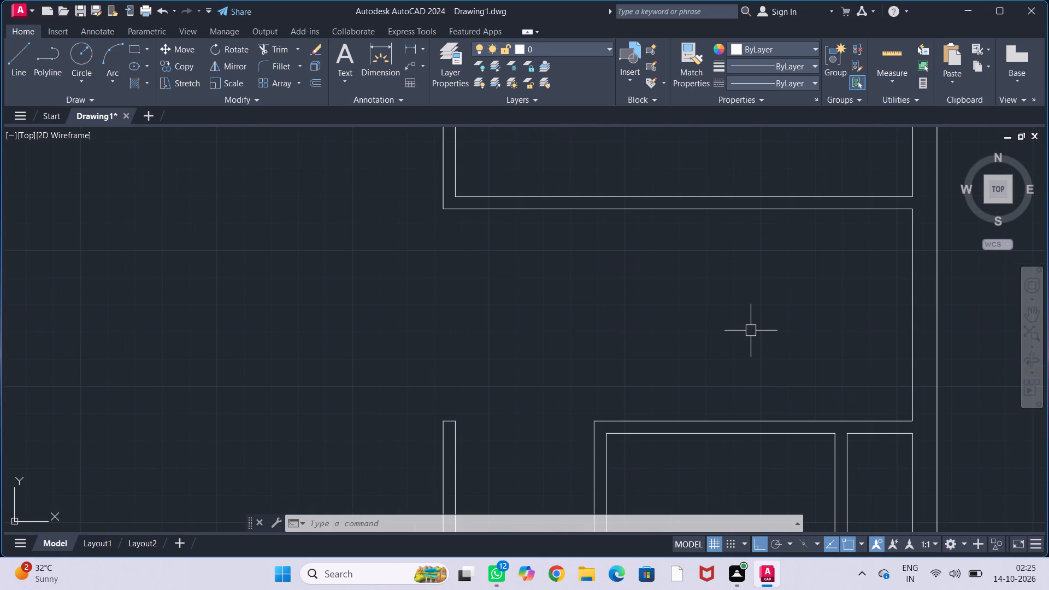
pyautogui.moveTo(744, 343); pyautogui.dragTo(747, 315, button='middle')
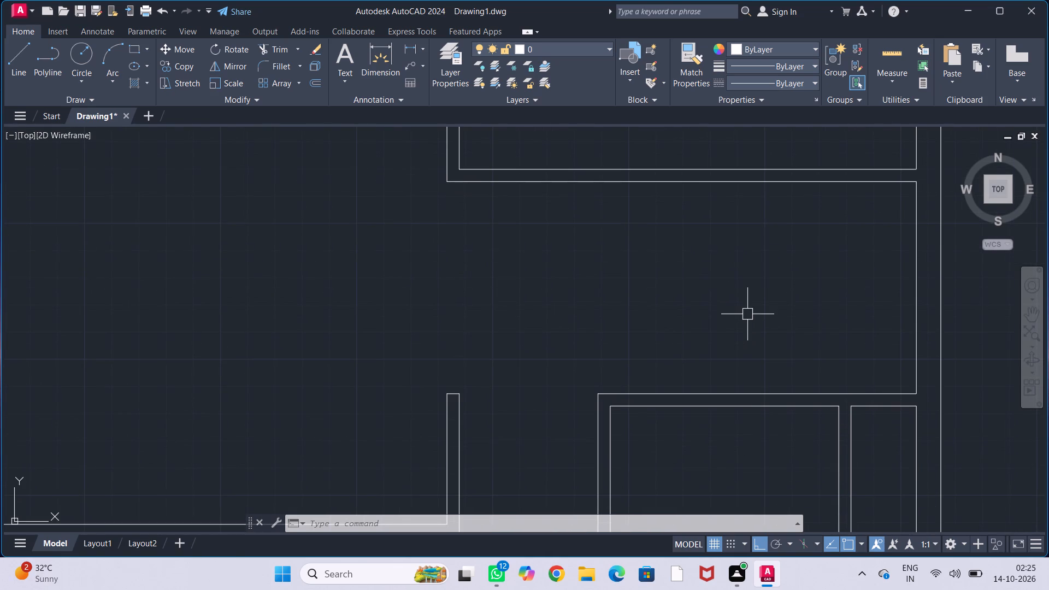
pyautogui.write('off')
pyautogui.press('Return')
pyautogui.write("3'")
pyautogui.press('Return')
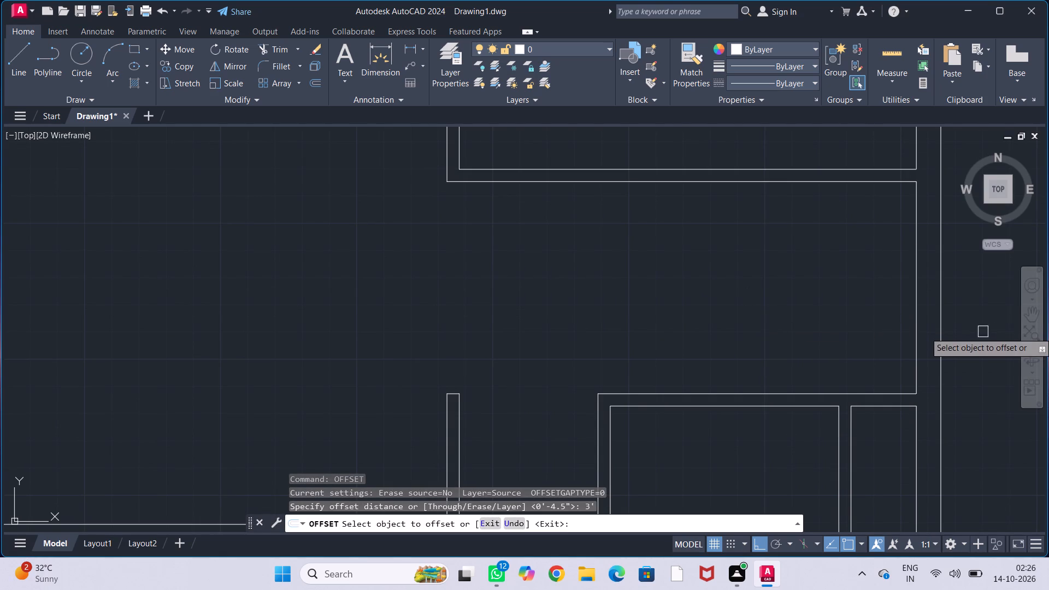
pyautogui.click(914, 332)
pyautogui.click(842, 333)
pyautogui.press('Escape')
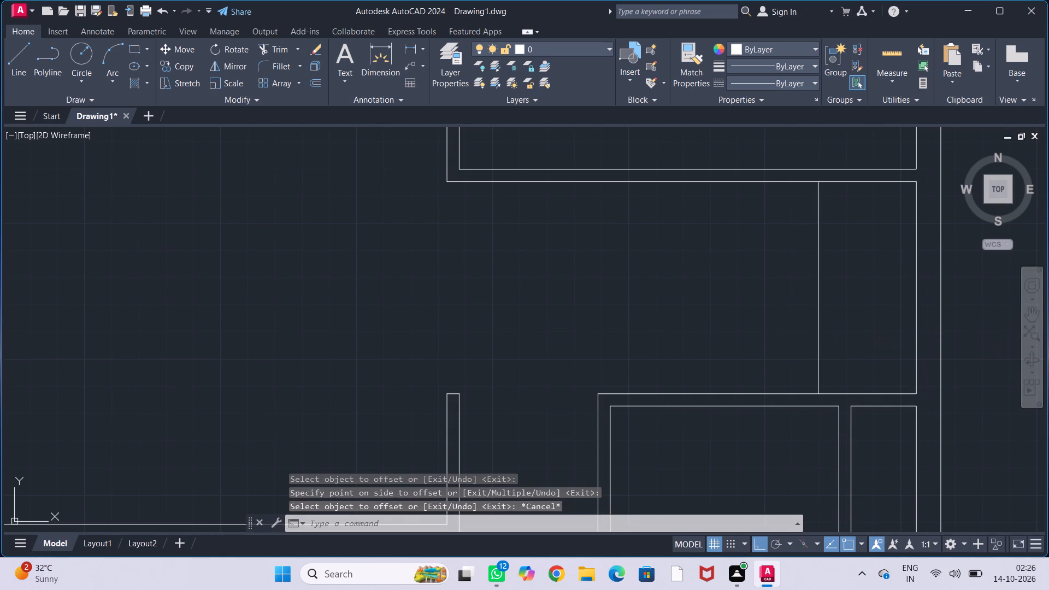
pyautogui.press('Escape')
pyautogui.press('Escape')
pyautogui.press('Escape')
# Offset the new vertical line 11" to the left eight times in succession to form a row of stair treads.
pyautogui.write('off')
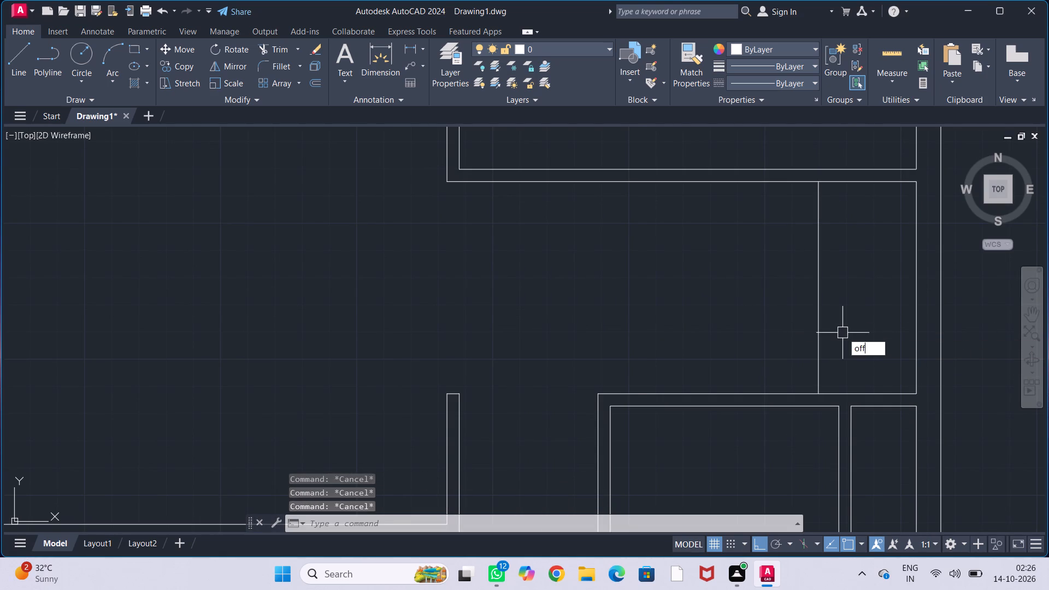
pyautogui.press('Return')
pyautogui.write('11"')
pyautogui.press('Return')
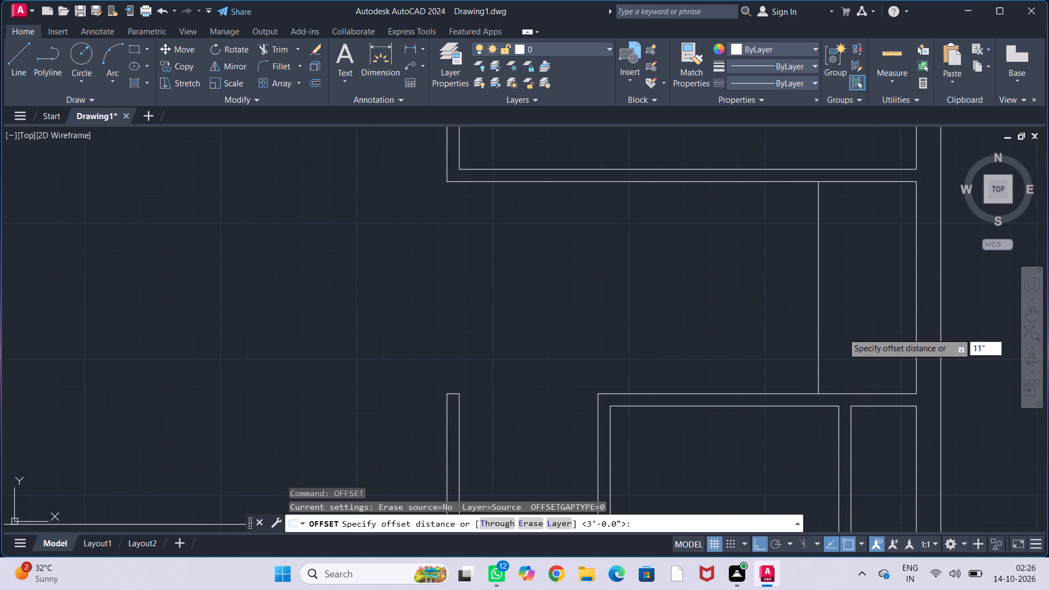
pyautogui.click(817, 323)
pyautogui.click(769, 329)
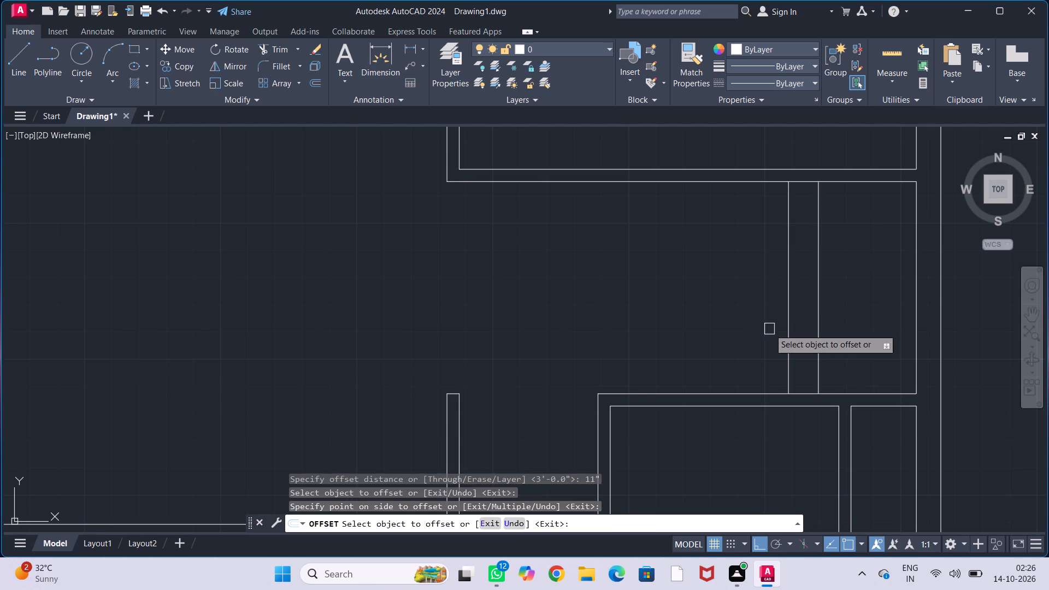
pyautogui.click(785, 326)
pyautogui.click(753, 332)
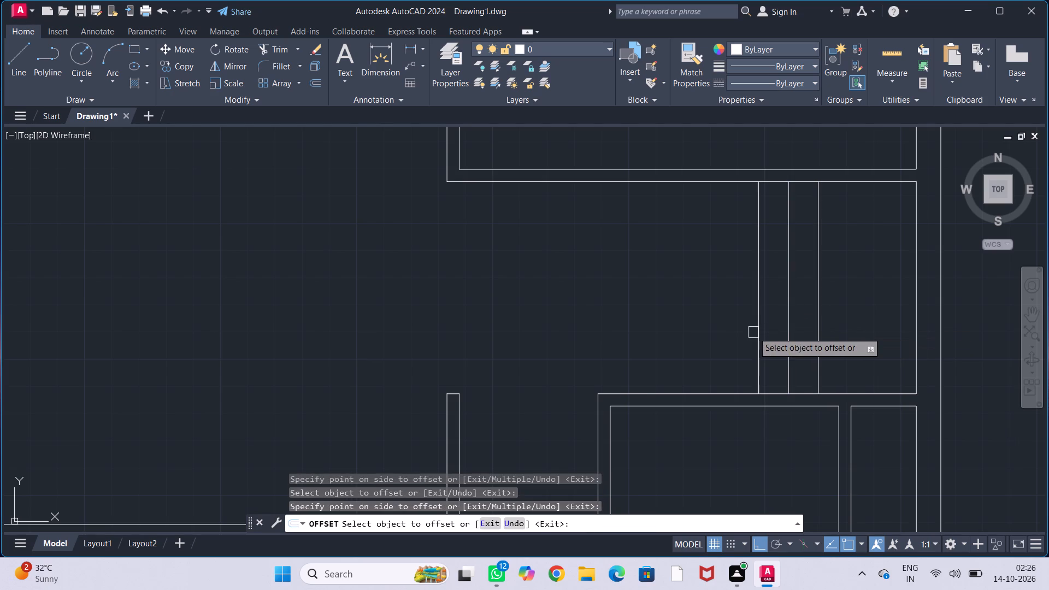
pyautogui.click(757, 344)
pyautogui.click(732, 344)
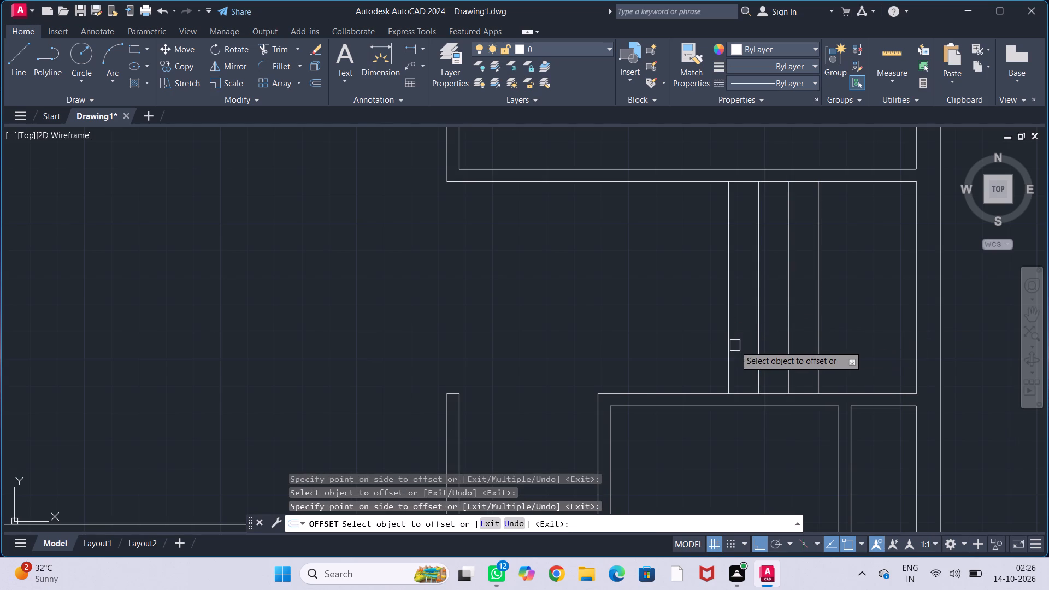
pyautogui.click(732, 345)
pyautogui.click(689, 350)
pyautogui.click(697, 356)
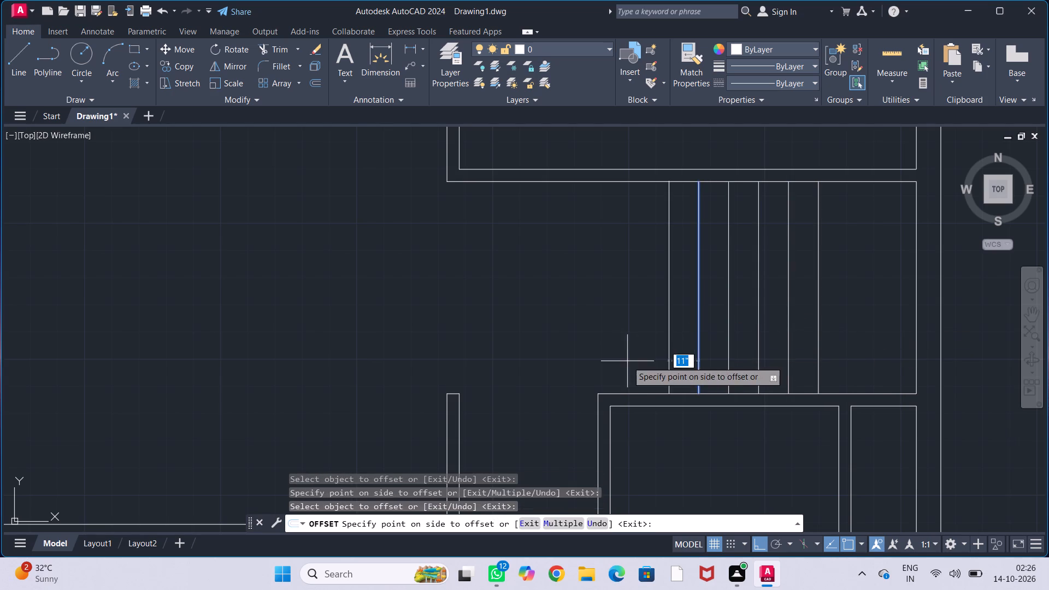
pyautogui.click(627, 361)
pyautogui.click(667, 368)
pyautogui.click(633, 372)
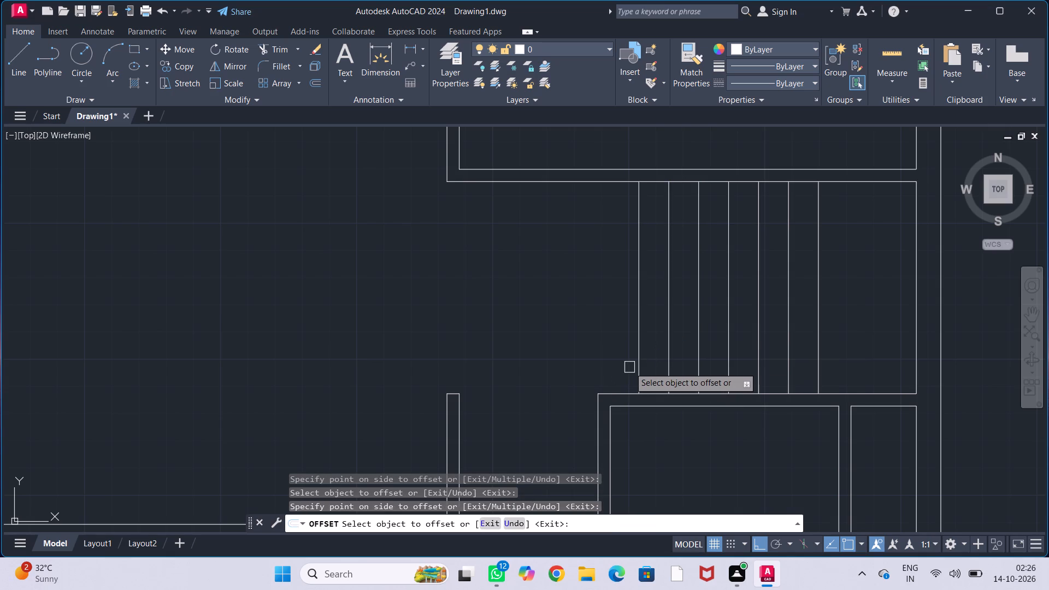
pyautogui.click(638, 366)
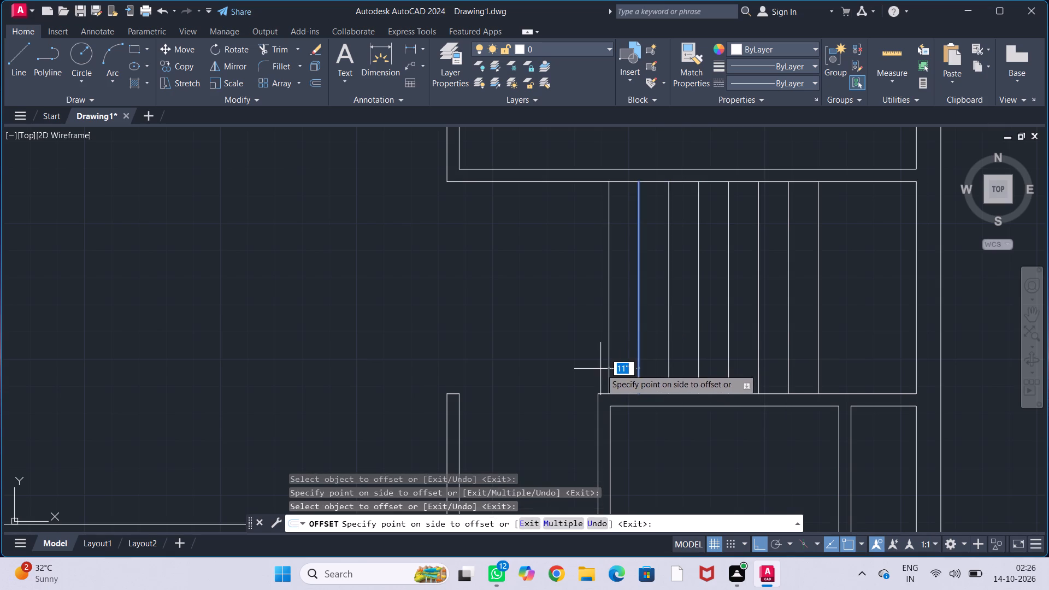
pyautogui.click(600, 369)
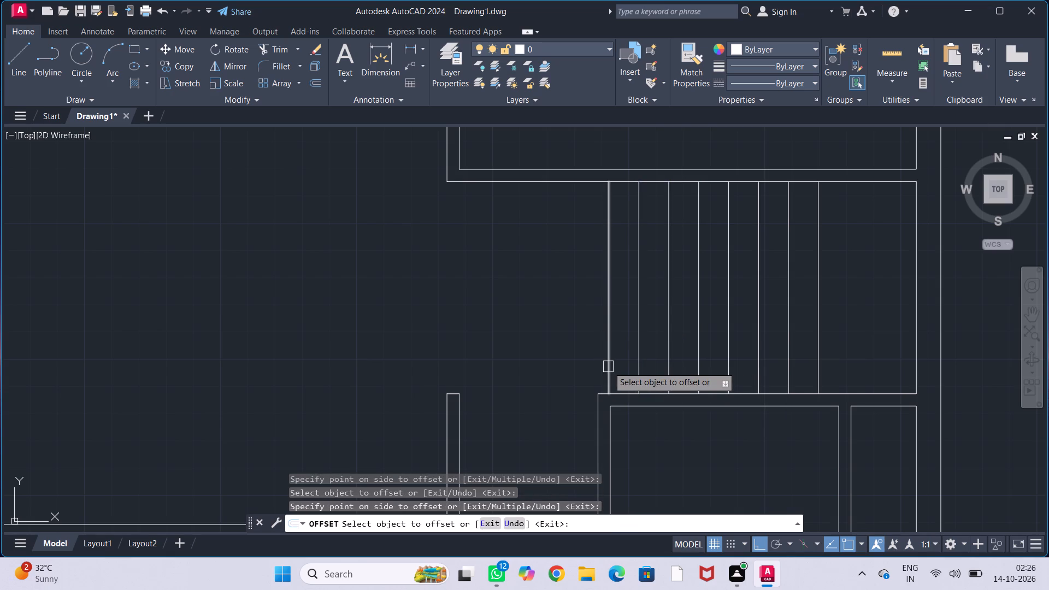
pyautogui.click(608, 367)
pyautogui.click(551, 367)
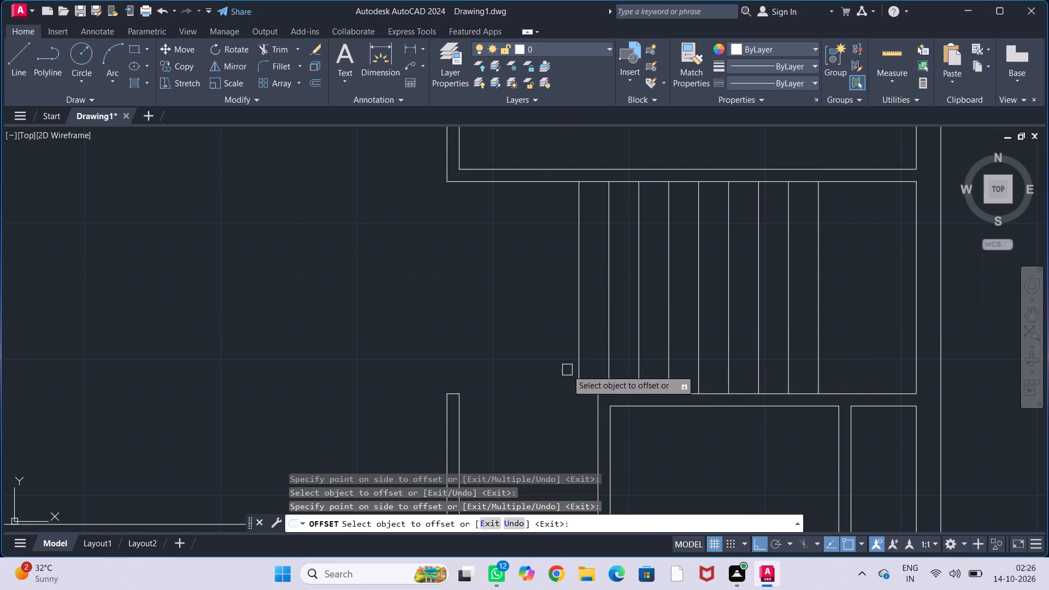
pyautogui.press('Escape')
pyautogui.press('Escape')
pyautogui.press('Escape')
pyautogui.press('Escape')
pyautogui.press('Escape')
# Move all nine tread lines left so the second tread from the left meets the outer corner of the left partition.
pyautogui.moveTo(578, 361); pyautogui.dragTo(581, 338, button='middle')
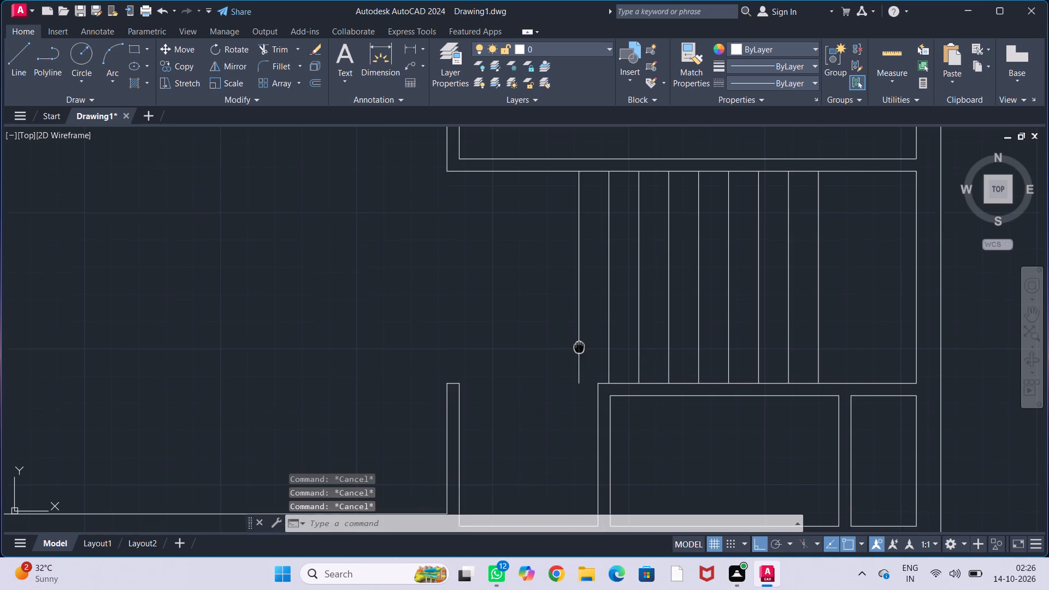
pyautogui.moveTo(581, 338); pyautogui.dragTo(583, 334, button='middle')
pyautogui.click(856, 338)
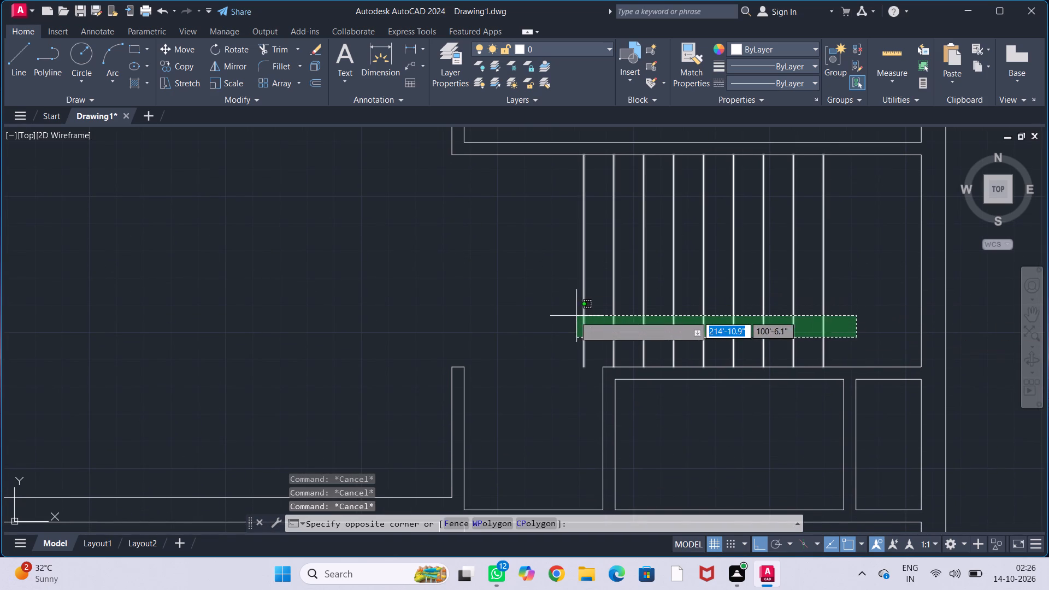
pyautogui.click(568, 316)
pyautogui.scroll(2, 632, 415)
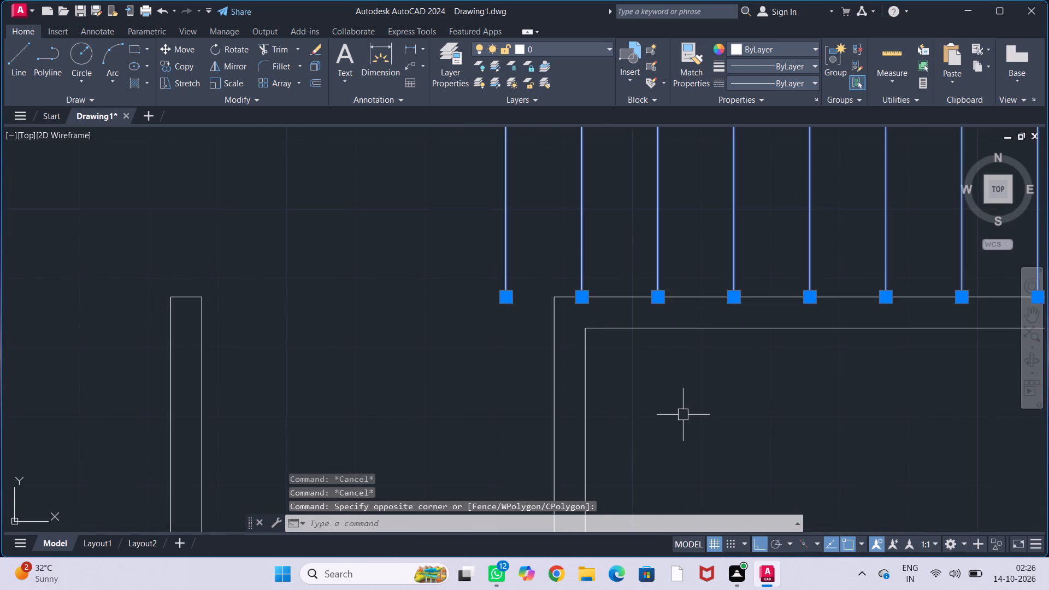
pyautogui.press('m')
pyautogui.press('Return')
pyautogui.scroll(1, 577, 318)
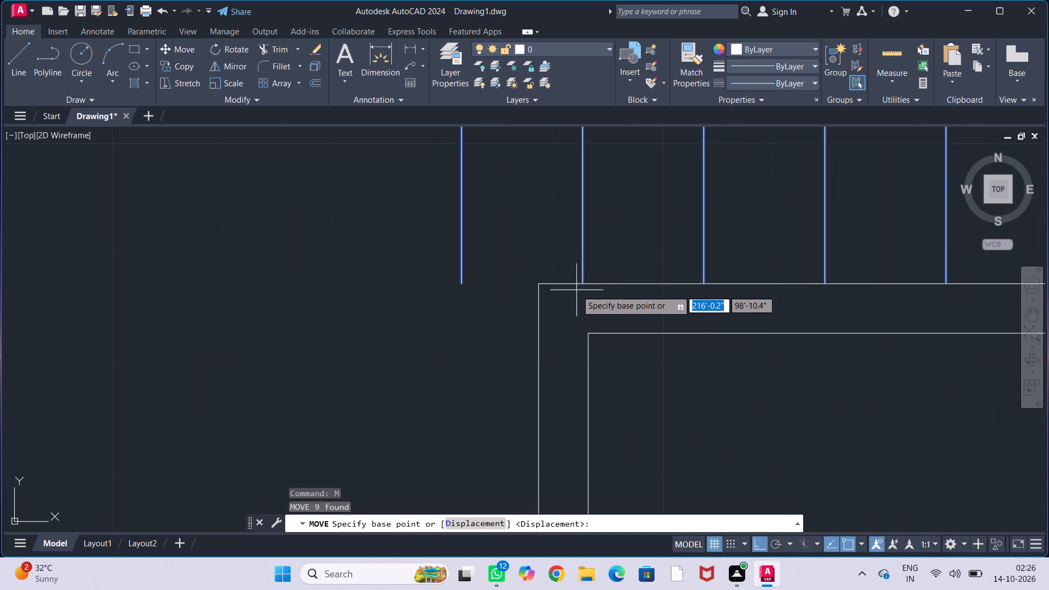
pyautogui.click(581, 279)
pyautogui.click(540, 280)
pyautogui.press('Escape')
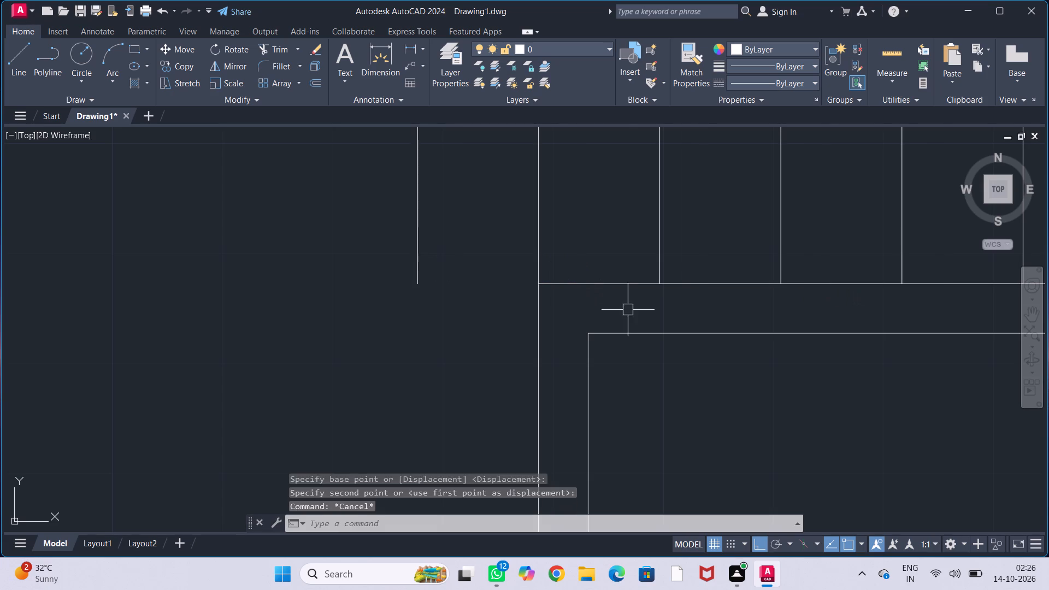
pyautogui.press('Escape')
pyautogui.press('Escape')
pyautogui.press('Escape')
# Draw a horizontal line across the stairs from the rightmost tread's midpoint to the leftmost tread.
pyautogui.scroll(-4, 628, 310)
pyautogui.moveTo(640, 316); pyautogui.dragTo(682, 385, button='middle')
pyautogui.scroll(1, 683, 341)
pyautogui.moveTo(684, 337); pyautogui.dragTo(668, 344, button='middle')
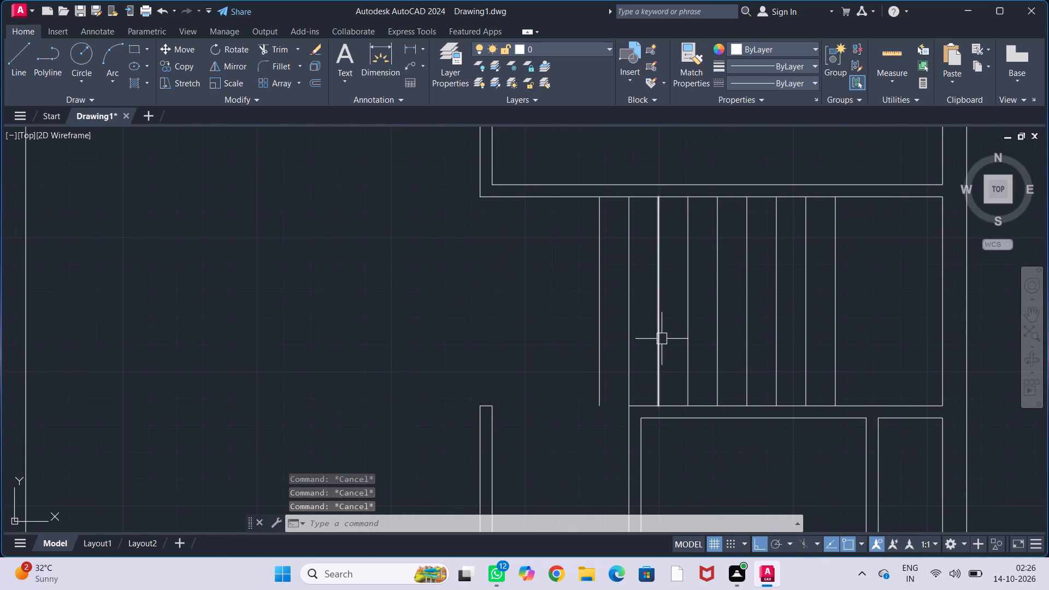
pyautogui.moveTo(659, 339); pyautogui.dragTo(648, 332, button='middle')
pyautogui.press('l')
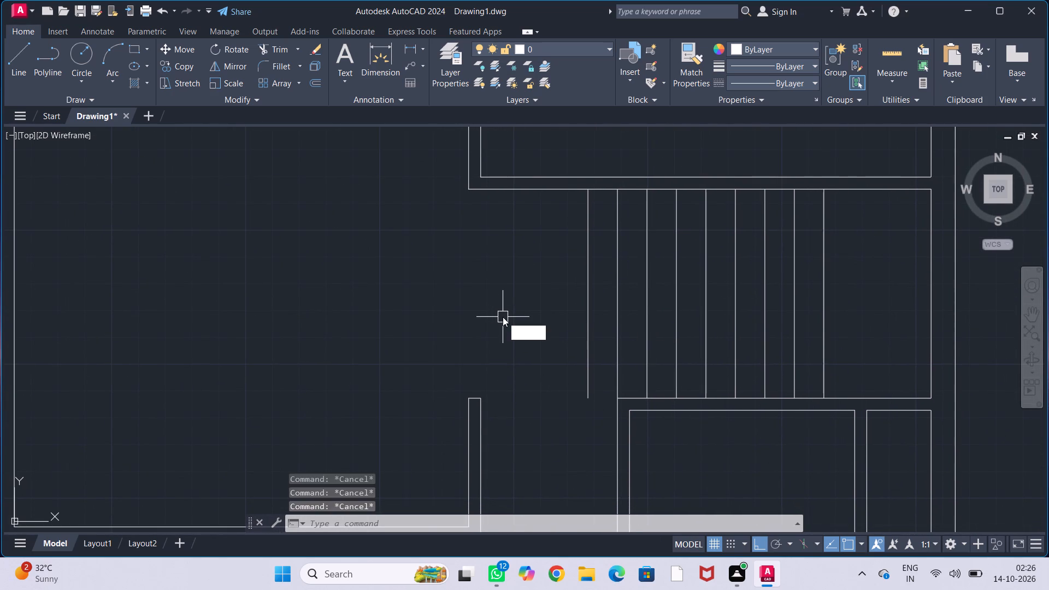
pyautogui.press('Return')
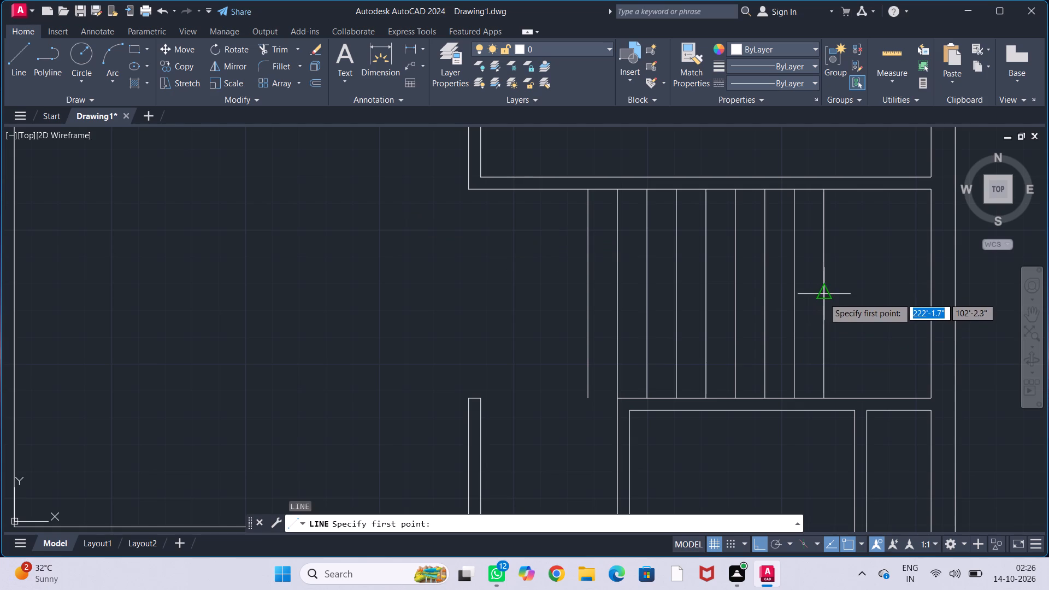
pyautogui.click(823, 298)
pyautogui.click(590, 297)
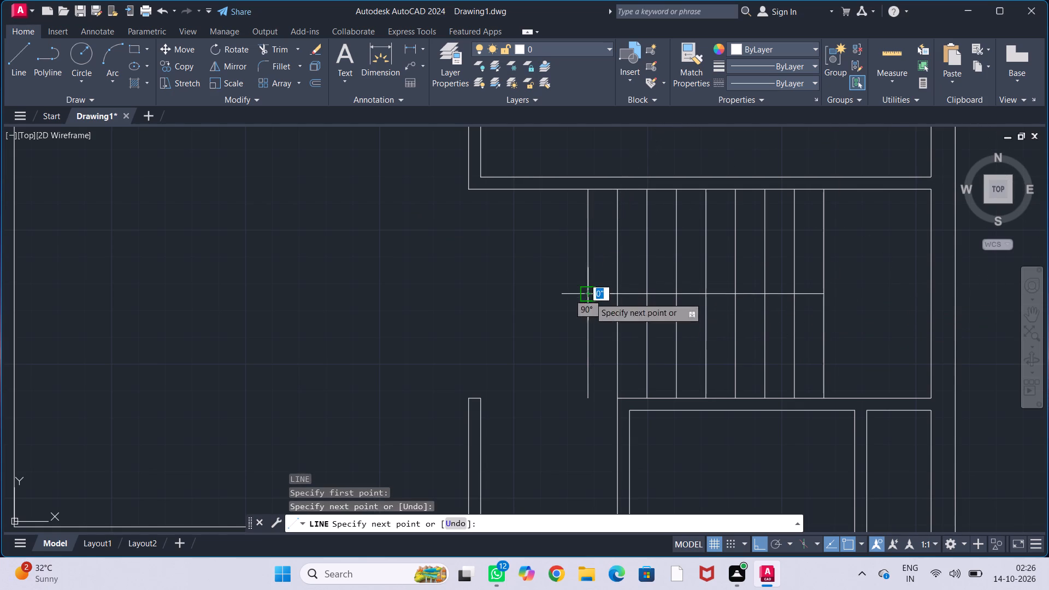
pyautogui.press('Escape')
pyautogui.press('Escape')
pyautogui.press('Escape')
# Offset the horizontal line through the middle of the stair treads 3" upward and 3" downward.
pyautogui.scroll(1, 717, 298)
pyautogui.moveTo(728, 299); pyautogui.dragTo(706, 299, button='middle')
pyautogui.write('off')
pyautogui.press('Return')
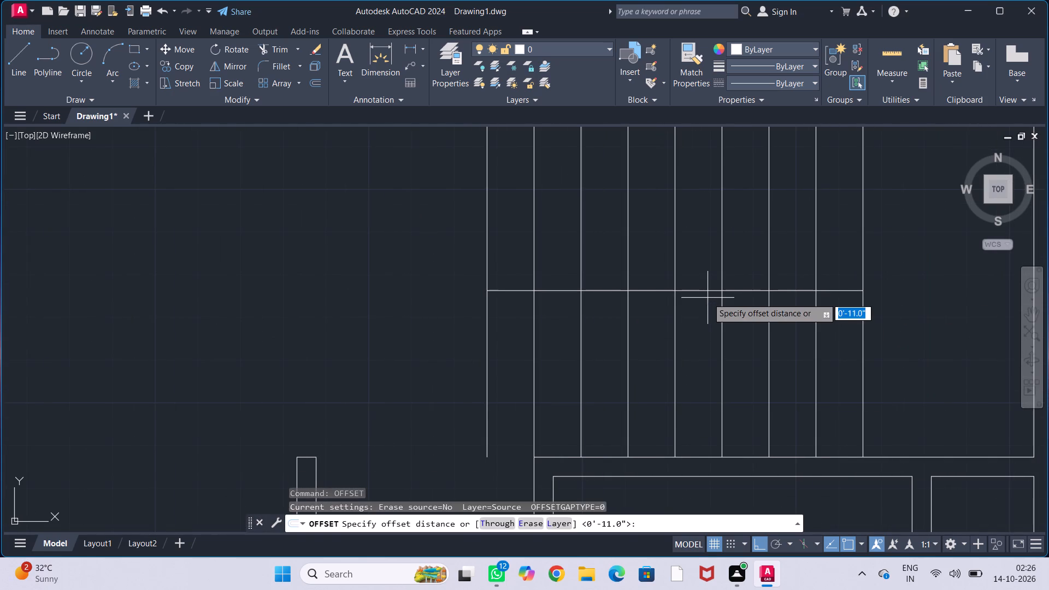
pyautogui.press('3')
pyautogui.hotkey('shift', '"')
pyautogui.press('Return')
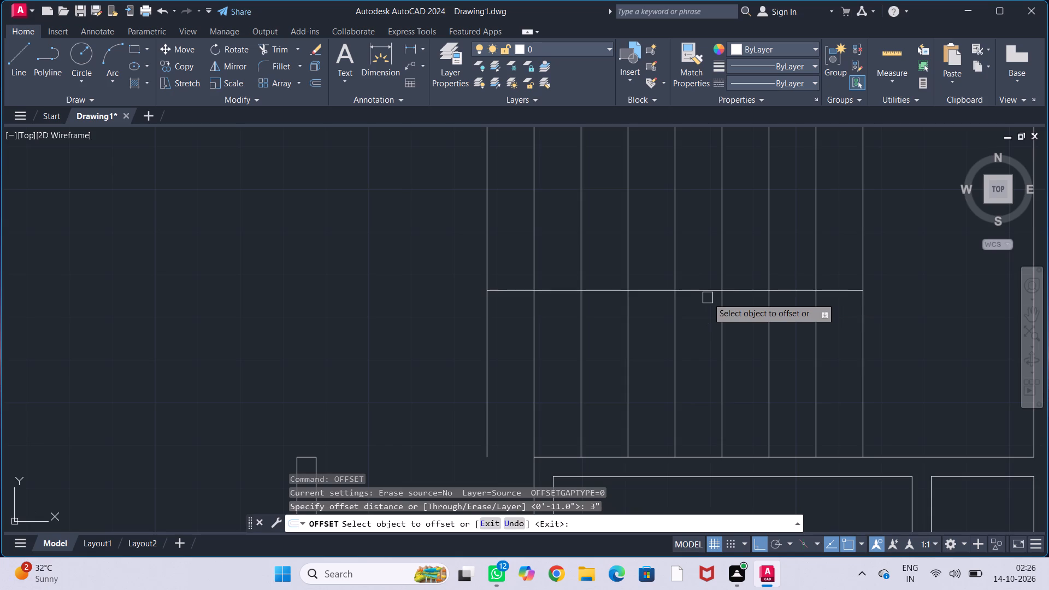
pyautogui.click(711, 290)
pyautogui.click(704, 247)
pyautogui.click(701, 291)
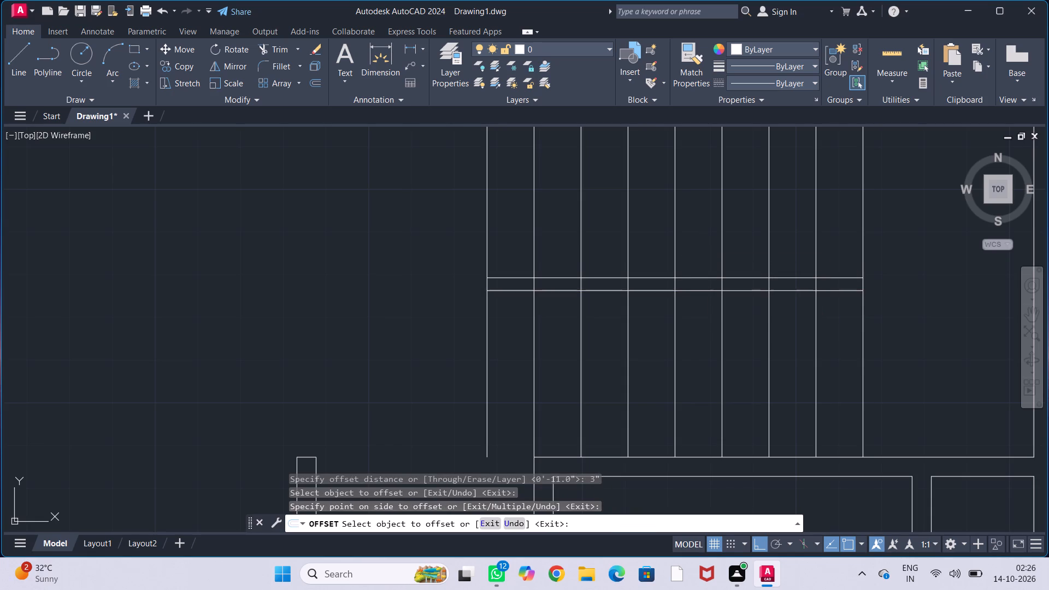
pyautogui.click(701, 326)
pyautogui.press('Escape')
pyautogui.press('Escape')
pyautogui.press('Escape')
pyautogui.press('Escape')
pyautogui.press('Escape')
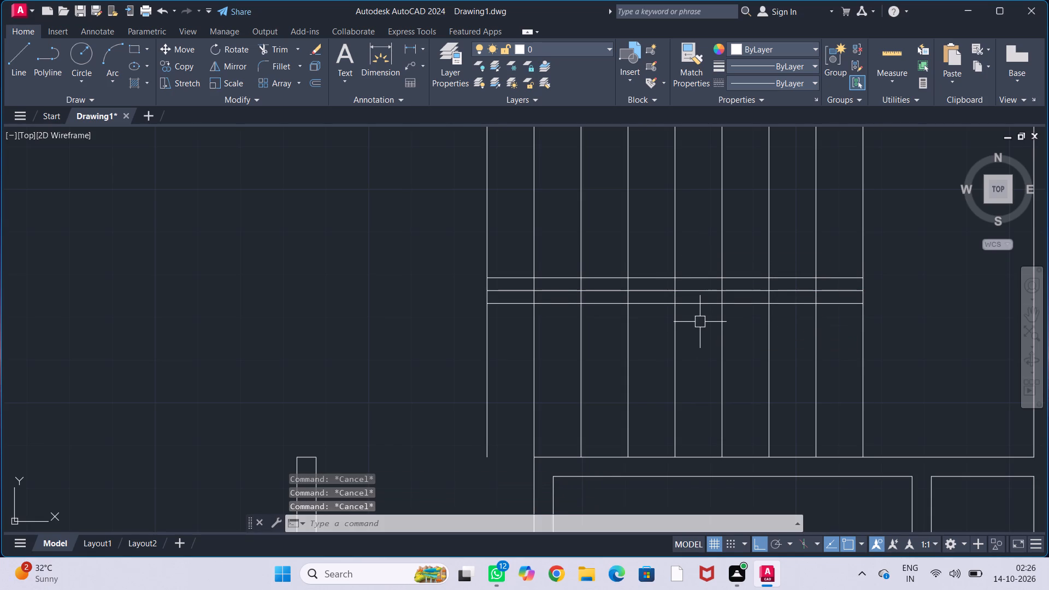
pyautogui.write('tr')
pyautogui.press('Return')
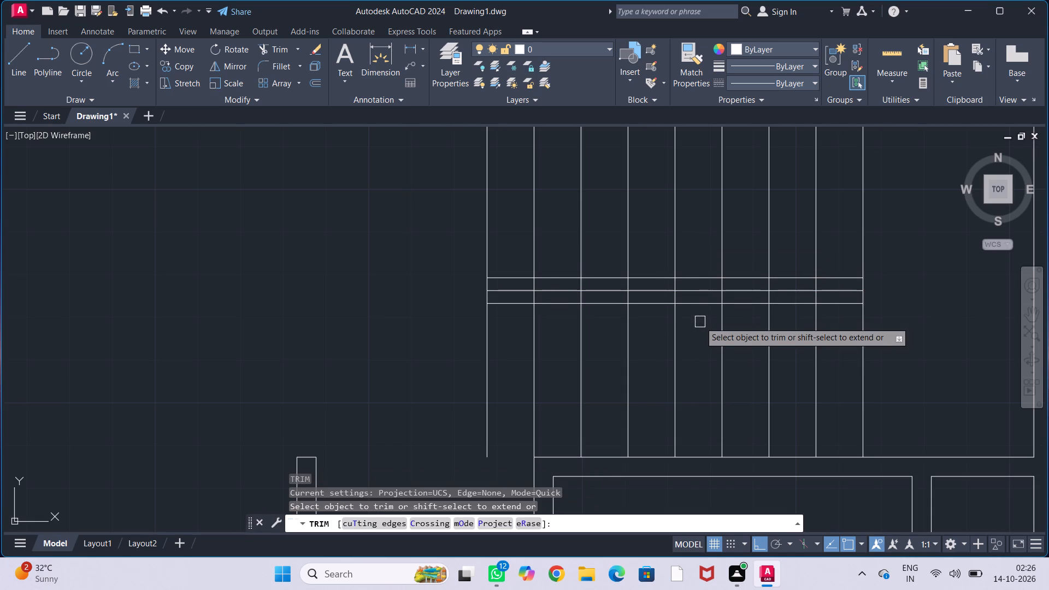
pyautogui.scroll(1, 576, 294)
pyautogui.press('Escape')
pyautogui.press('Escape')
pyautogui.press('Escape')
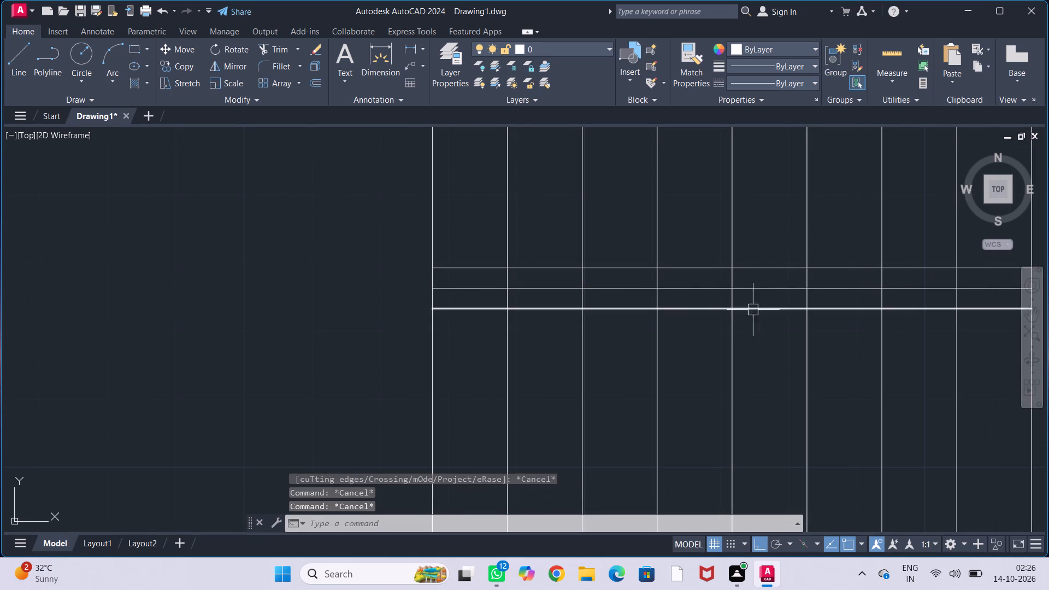
# Erase the original middle horizontal line, leaving the two offset lines across the stairs.
pyautogui.click(759, 291)
pyautogui.press('Delete')
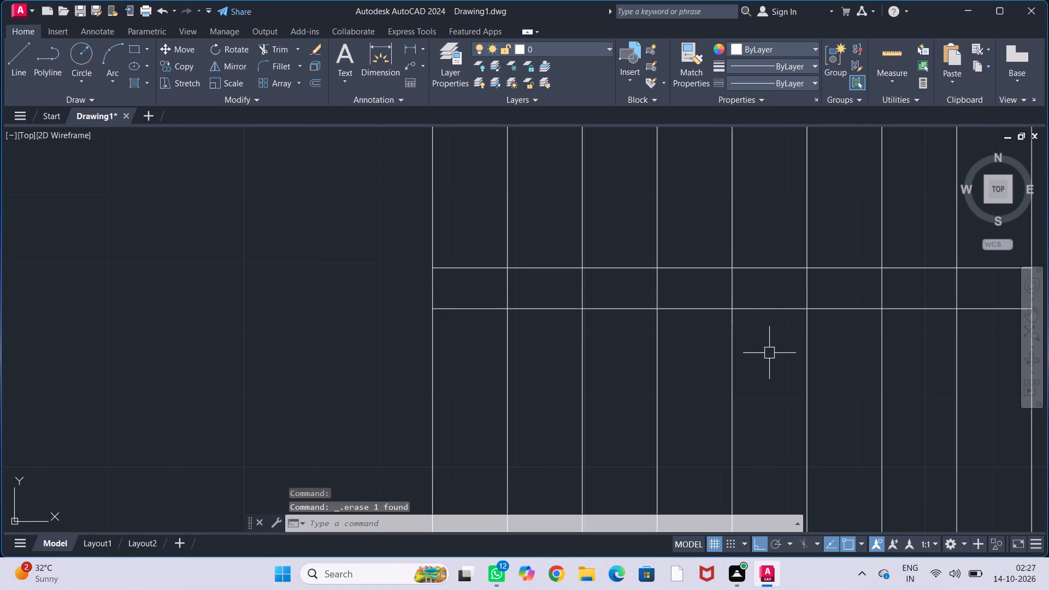
# Trim off the part of the leftmost tread line below the lower of the two horizontal lines.
pyautogui.scroll(-2, 769, 353)
pyautogui.moveTo(770, 362); pyautogui.dragTo(710, 352, button='middle')
pyautogui.write('tr')
pyautogui.press('Return')
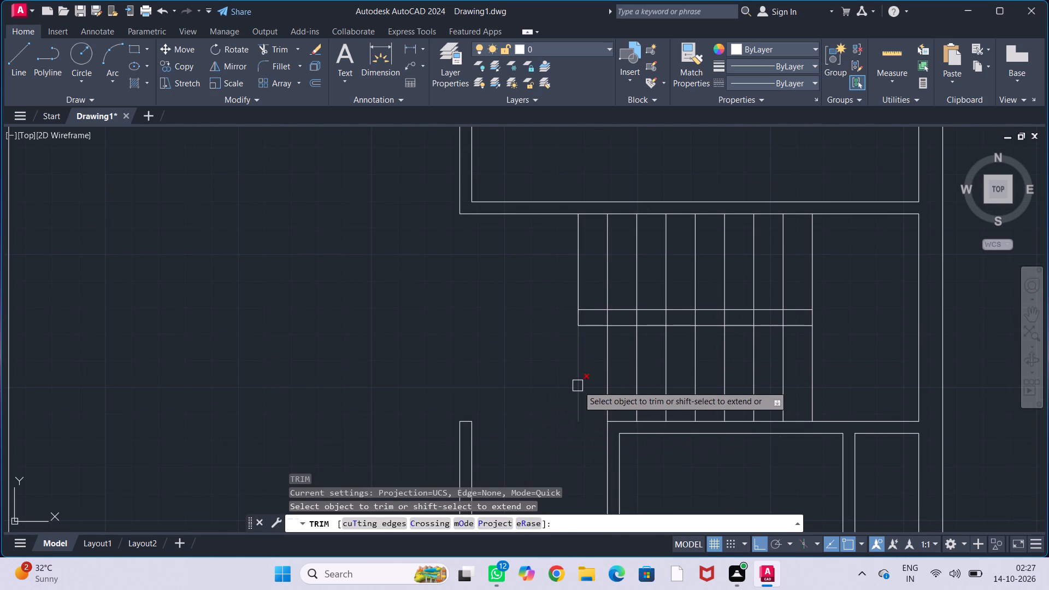
pyautogui.click(577, 386)
# Trim the tread lines between the two horizontal lines to clear the gap separating the two stair flights.
pyautogui.scroll(2, 613, 326)
pyautogui.moveTo(570, 306); pyautogui.dragTo(571, 305)
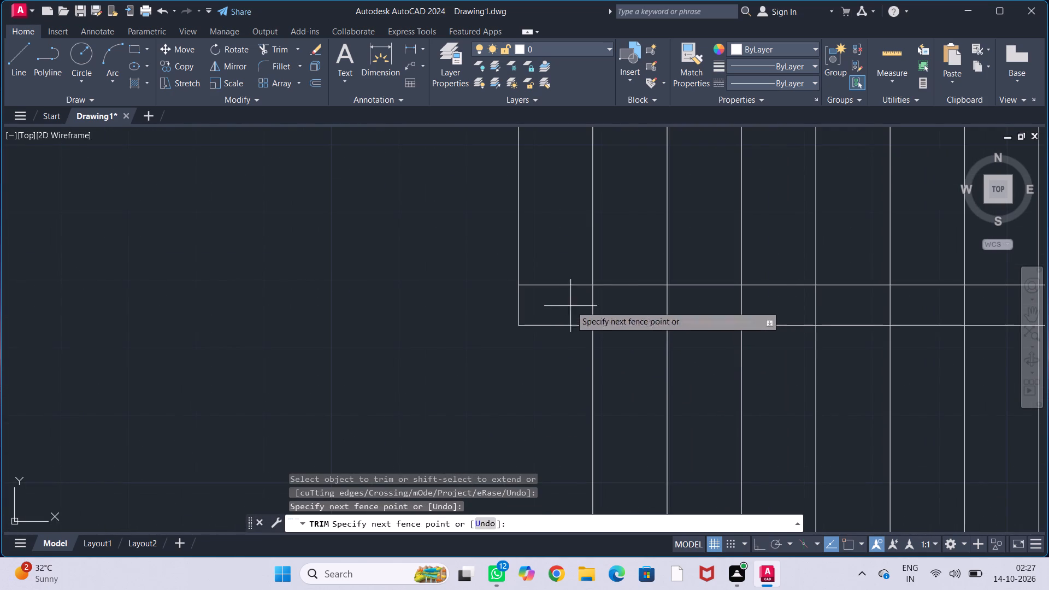
pyautogui.moveTo(571, 305); pyautogui.dragTo(839, 300)
pyautogui.moveTo(839, 300); pyautogui.dragTo(419, 357, button='middle')
pyautogui.scroll(-1, 421, 353)
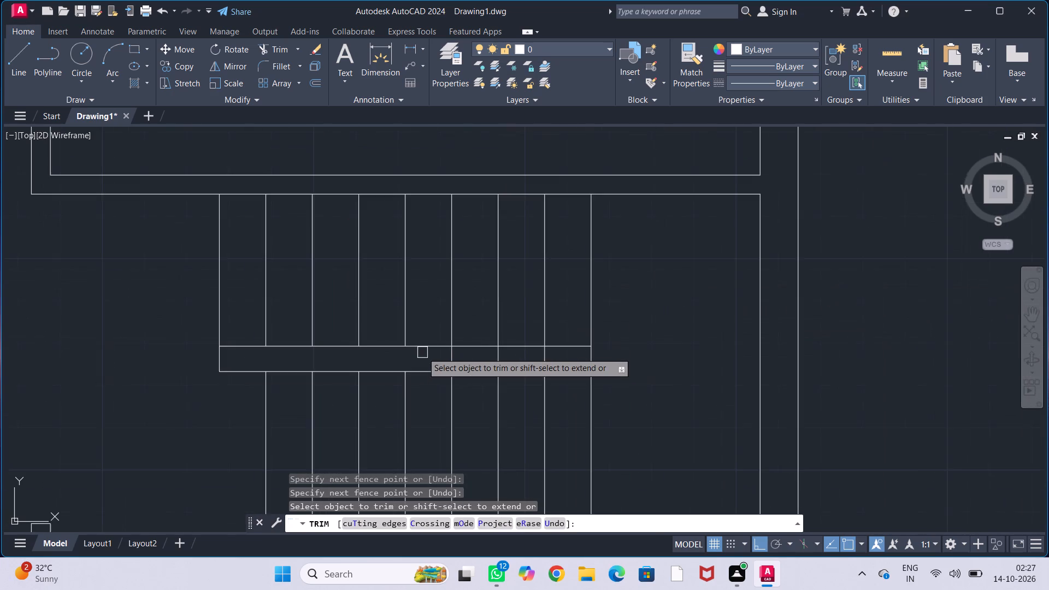
pyautogui.scroll(1, 416, 355)
pyautogui.moveTo(441, 361); pyautogui.dragTo(637, 371)
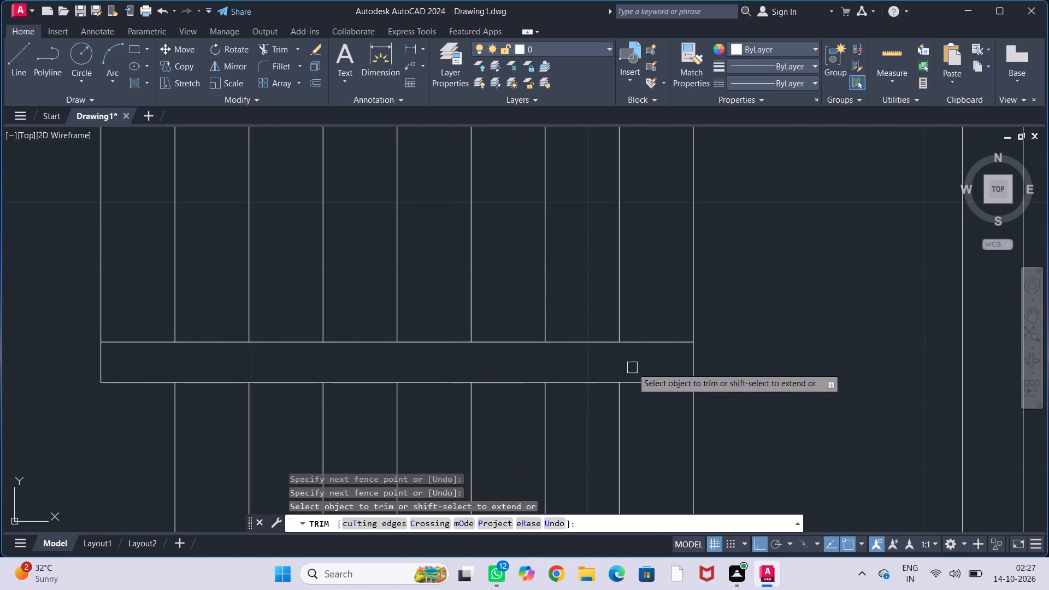
pyautogui.press('Escape')
pyautogui.press('Escape')
pyautogui.press('Escape')
pyautogui.press('Escape')
pyautogui.press('Escape')
# Draw a U-shaped walking line from the upper flight's leftmost tread right about 9', down across the landing, and back to the lower flight's second tread.
pyautogui.scroll(-1, 623, 364)
pyautogui.moveTo(617, 367); pyautogui.dragTo(807, 335, button='middle')
pyautogui.scroll(-1, 821, 333)
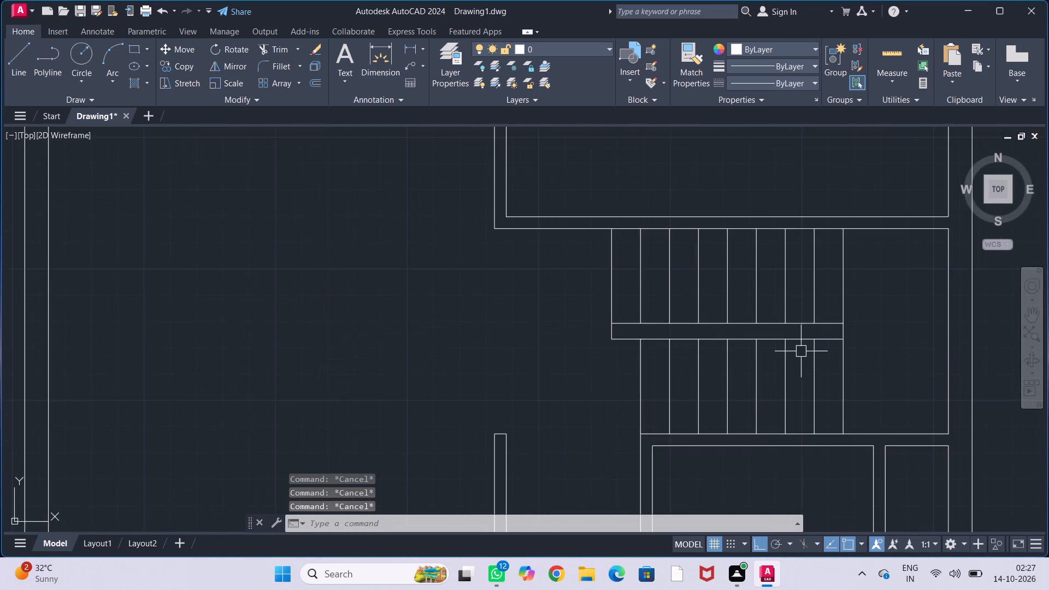
pyautogui.moveTo(801, 351); pyautogui.dragTo(738, 331, button='middle')
pyautogui.scroll(-1, 740, 336)
pyautogui.moveTo(722, 344); pyautogui.dragTo(740, 341, button='middle')
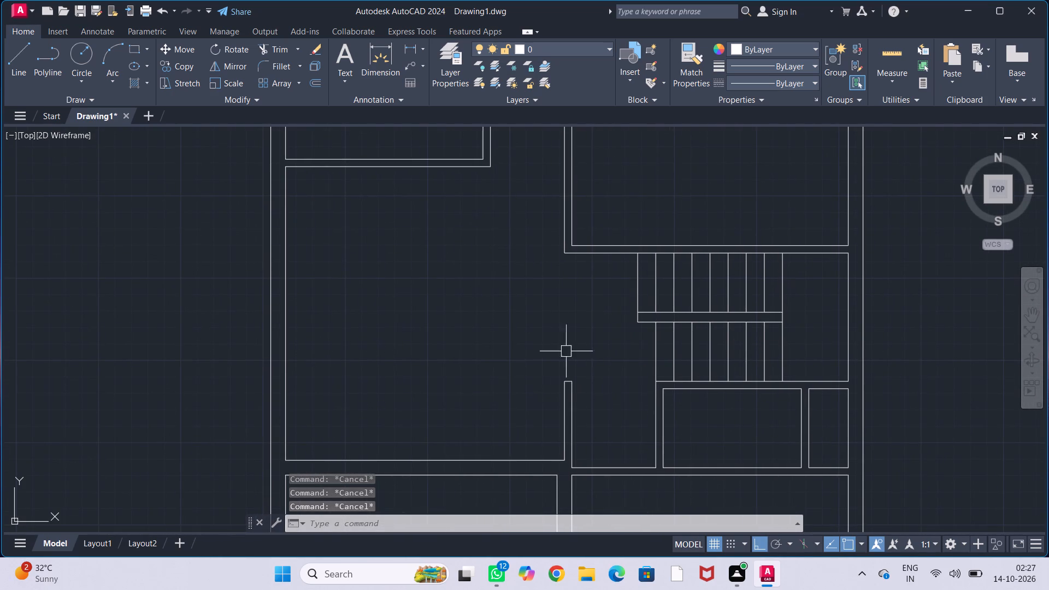
pyautogui.scroll(1, 596, 322)
pyautogui.moveTo(604, 323); pyautogui.dragTo(546, 321, button='middle')
pyautogui.middleClick(537, 318)
pyautogui.press('l')
pyautogui.press('Return')
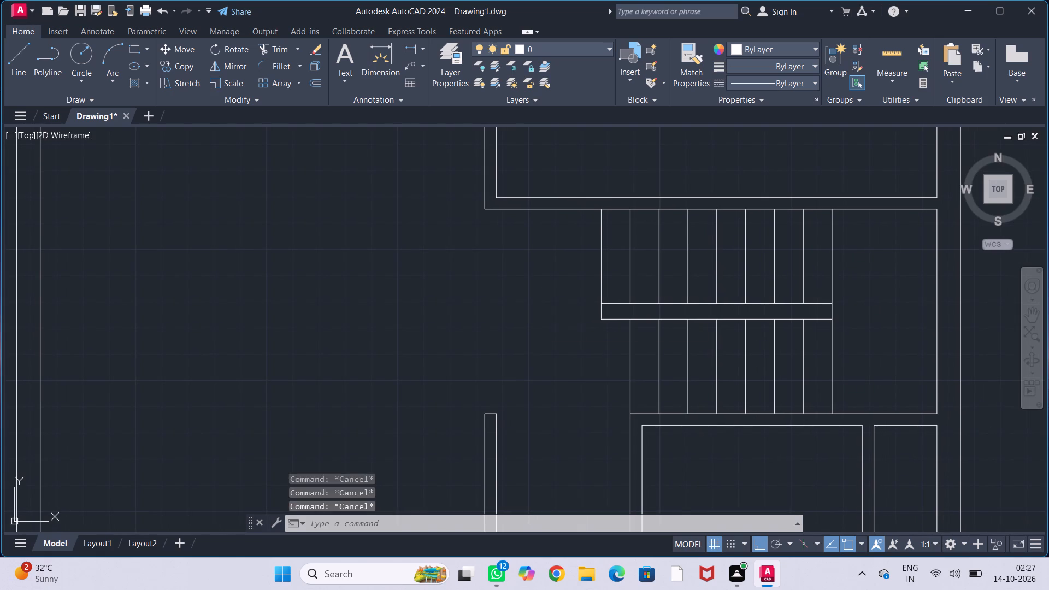
pyautogui.click(604, 258)
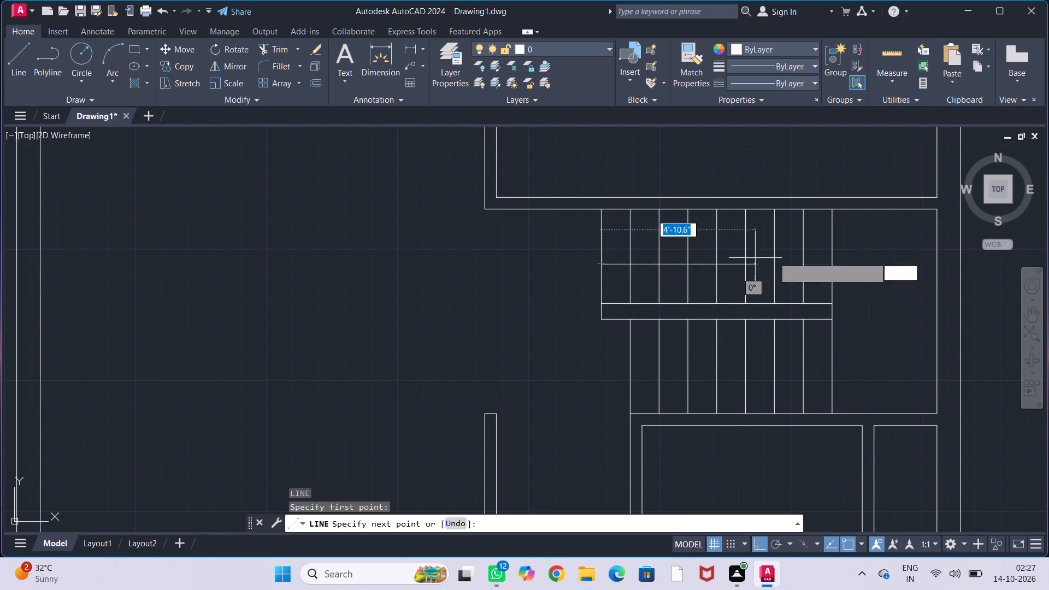
pyautogui.click(885, 262)
pyautogui.click(884, 363)
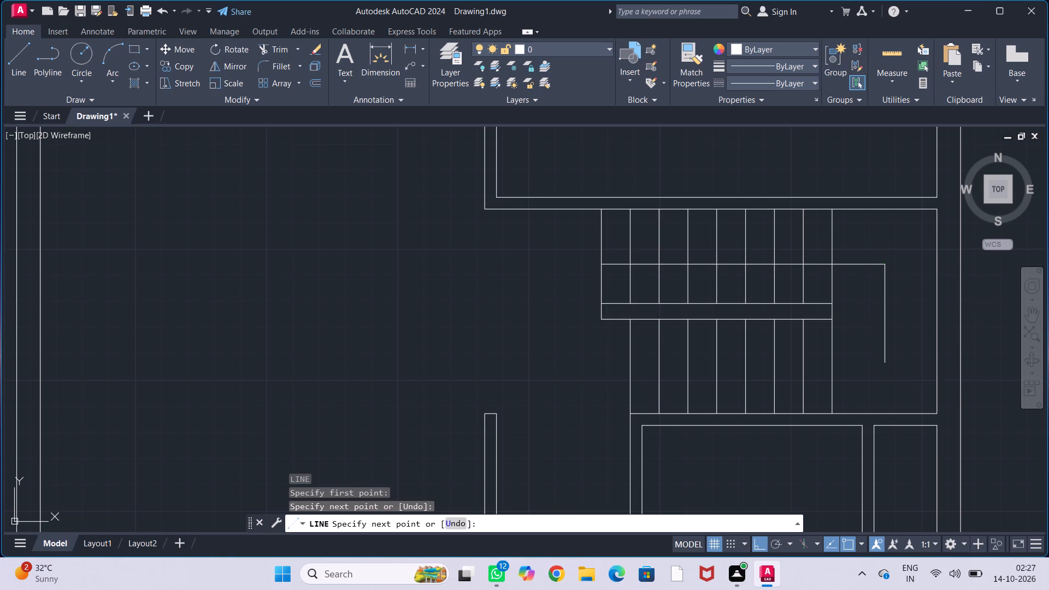
pyautogui.click(659, 358)
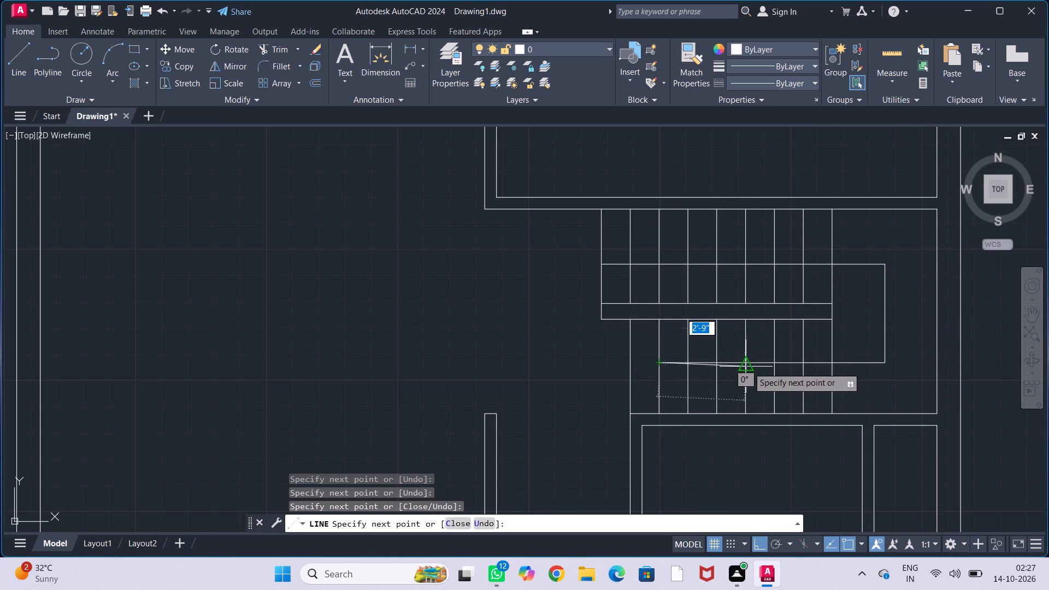
pyautogui.press('Escape')
pyautogui.press('Escape')
pyautogui.press('Escape')
pyautogui.press('Escape')
# Draw a short vertical line across the walking line's end on the lower flight's second tread, starting about 1.9" above it.
pyautogui.scroll(-1, 857, 339)
pyautogui.moveTo(869, 337); pyautogui.dragTo(783, 315, button='middle')
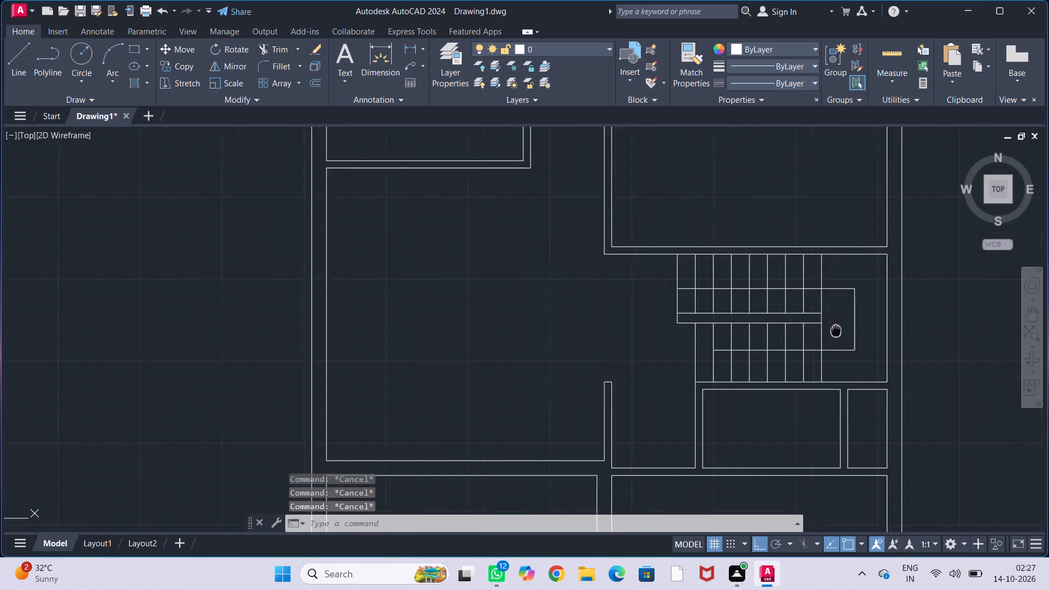
pyautogui.moveTo(783, 315); pyautogui.dragTo(776, 311, button='middle')
pyautogui.scroll(3, 642, 353)
pyautogui.moveTo(656, 331); pyautogui.dragTo(632, 358, button='middle')
pyautogui.moveTo(646, 332); pyautogui.dragTo(645, 335, button='middle')
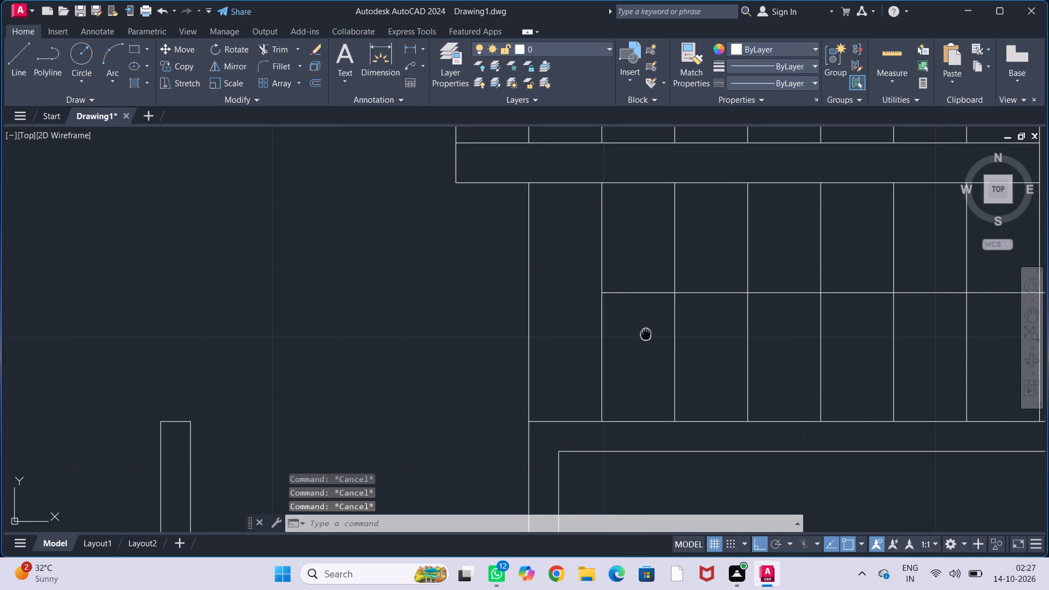
pyautogui.moveTo(645, 335); pyautogui.dragTo(645, 345, button='middle')
pyautogui.scroll(1, 633, 326)
pyautogui.moveTo(632, 326); pyautogui.dragTo(640, 338, button='middle')
pyautogui.press('l')
pyautogui.press('Return')
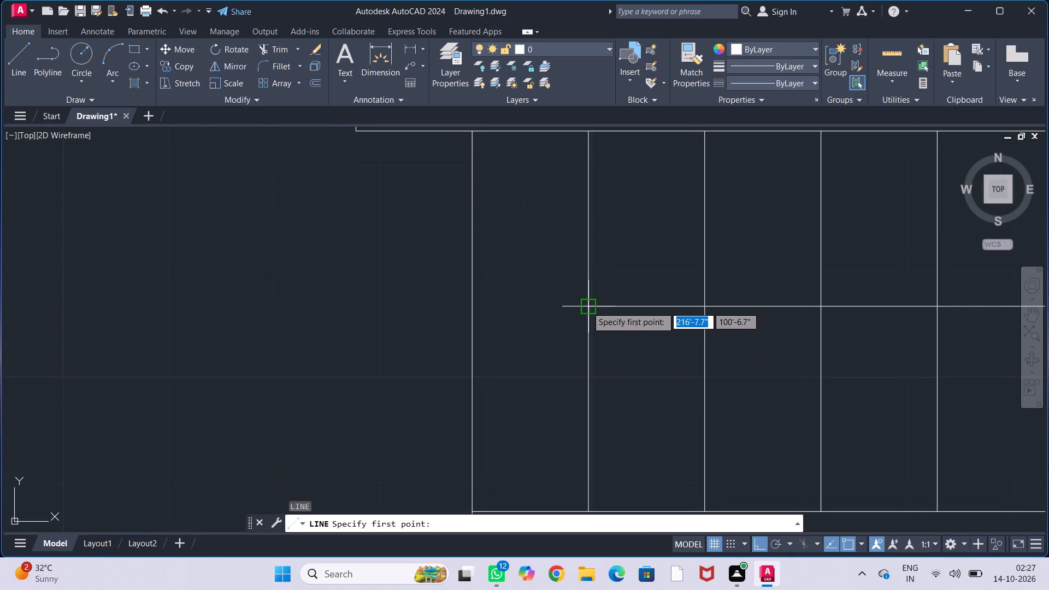
pyautogui.click(588, 286)
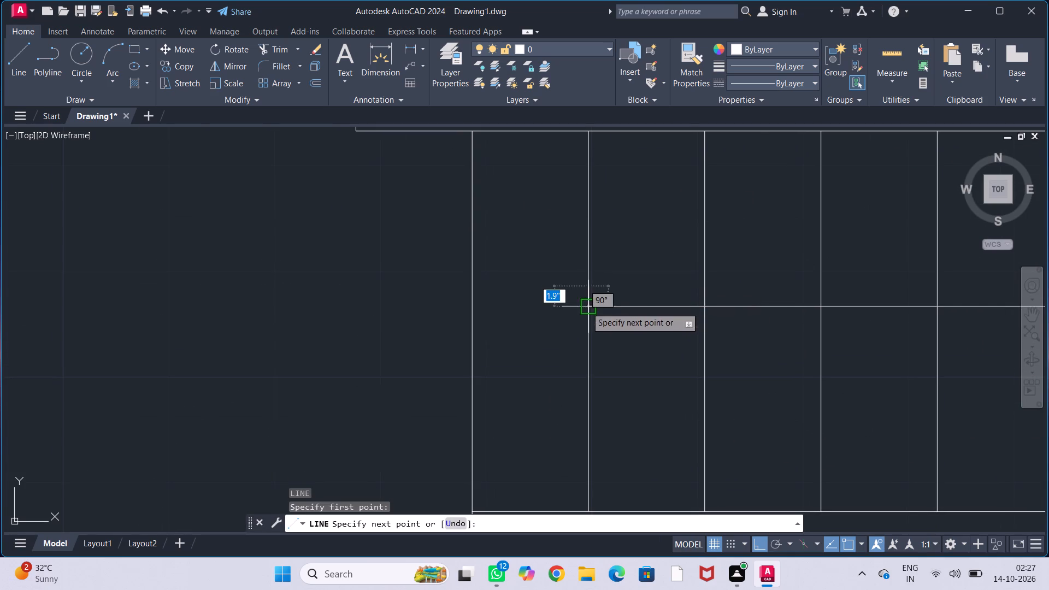
pyautogui.click(584, 327)
pyautogui.press('Escape')
pyautogui.press('Escape')
pyautogui.press('Escape')
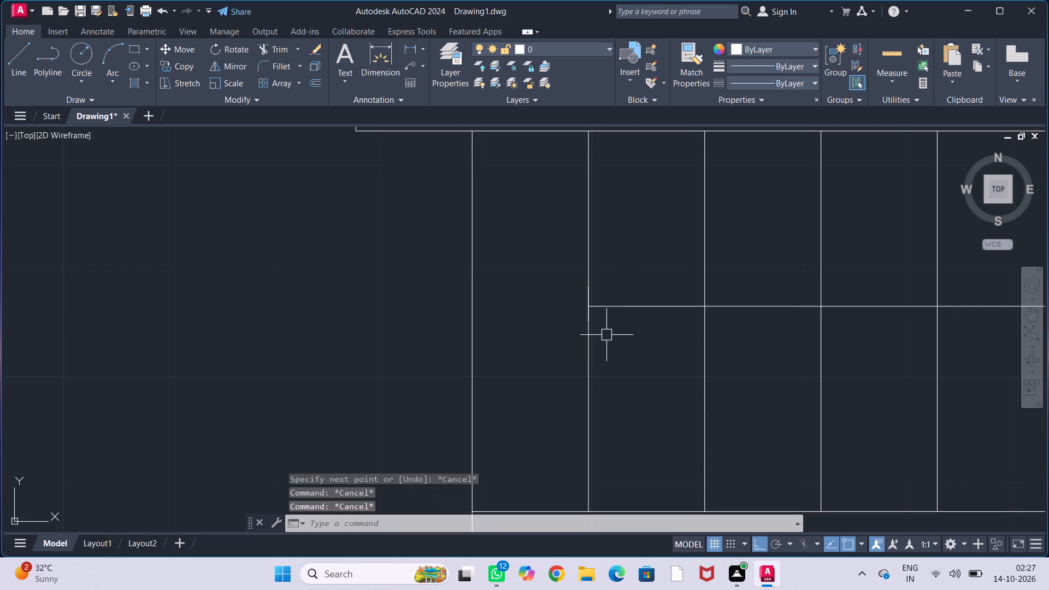
pyautogui.press('Escape')
pyautogui.press('Escape')
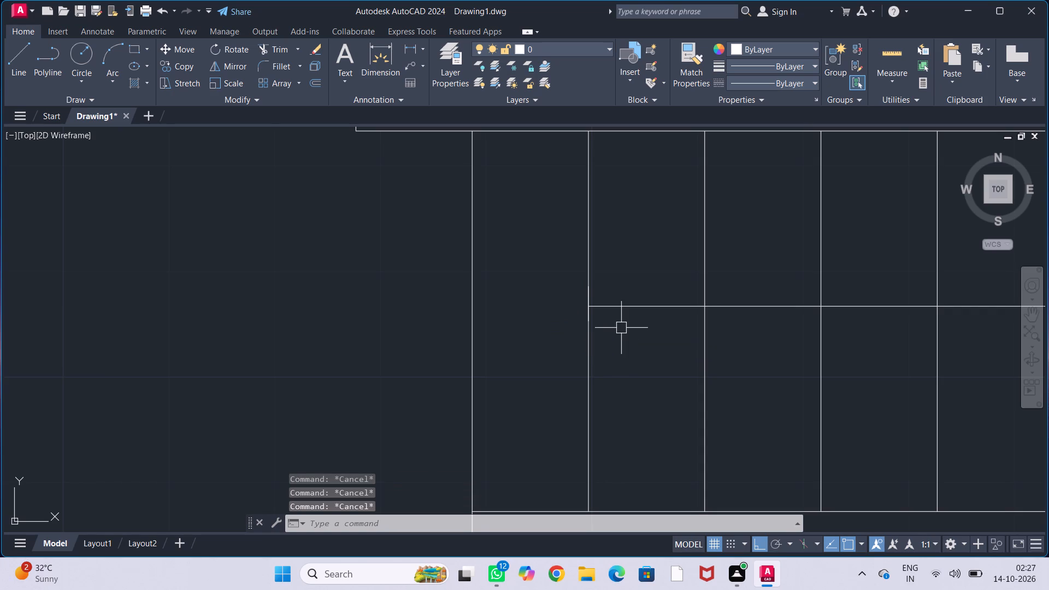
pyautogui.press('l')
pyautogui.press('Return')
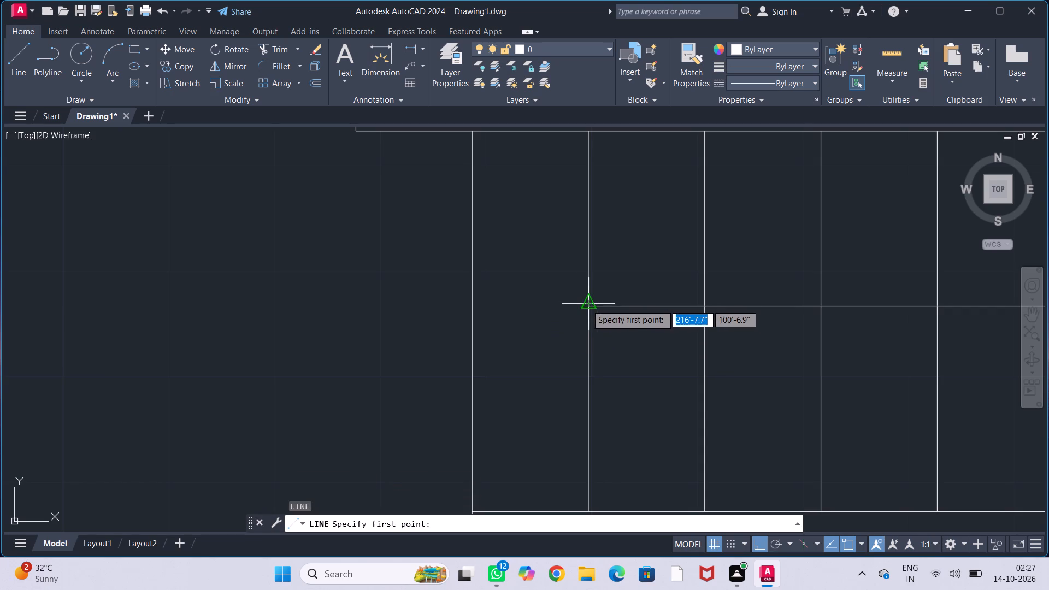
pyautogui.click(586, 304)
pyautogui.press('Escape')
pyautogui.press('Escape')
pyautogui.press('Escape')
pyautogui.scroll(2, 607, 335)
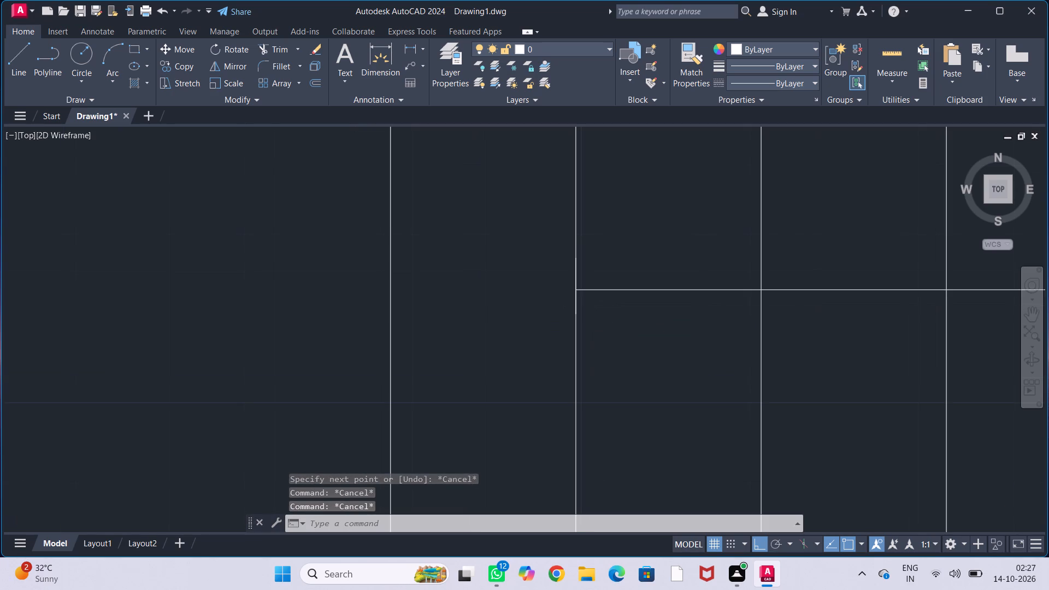
# Draw a horizontal line about 1" long leftward from the walking line's end to mark the arrow tip.
pyautogui.press('l')
pyautogui.press('Return')
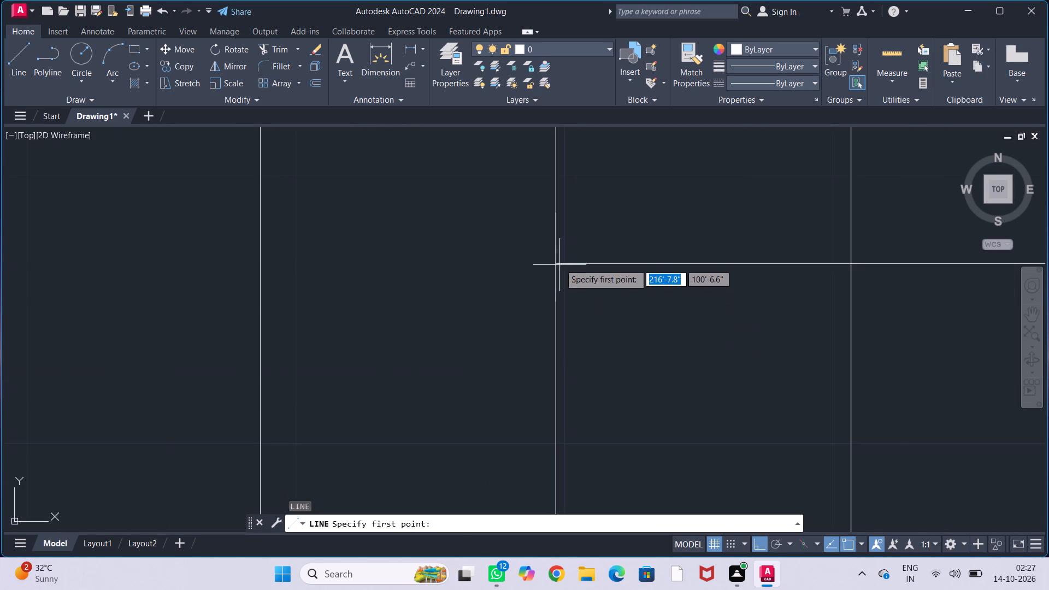
pyautogui.click(556, 262)
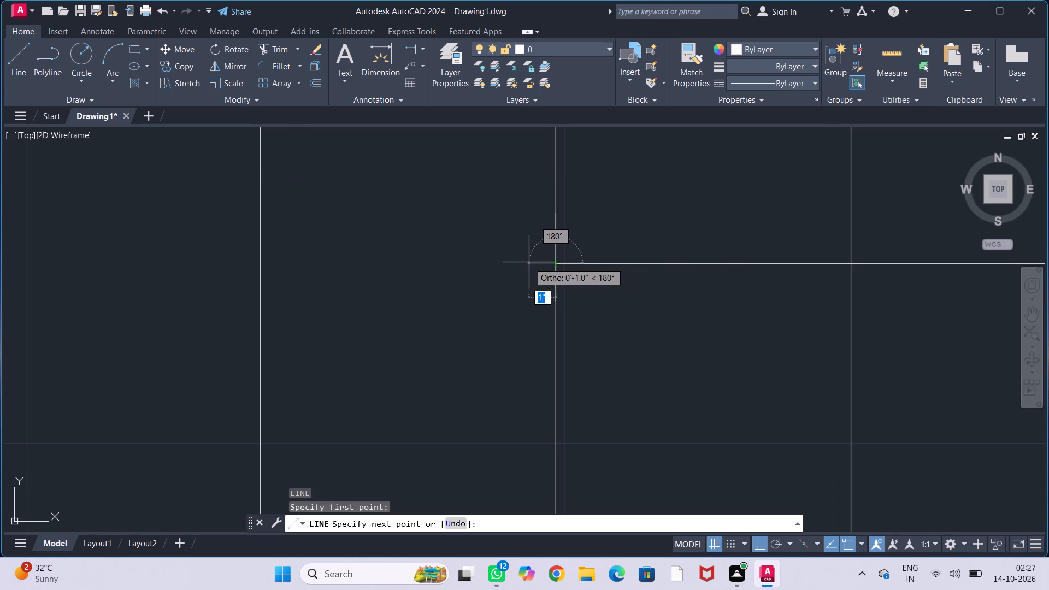
pyautogui.click(529, 262)
pyautogui.press('Escape')
pyautogui.press('Escape')
pyautogui.press('Escape')
pyautogui.press('Escape')
# Draw the arrowhead's lower diagonal from the short vertical line's lower end to the tip of the 1" line.
pyautogui.press('l')
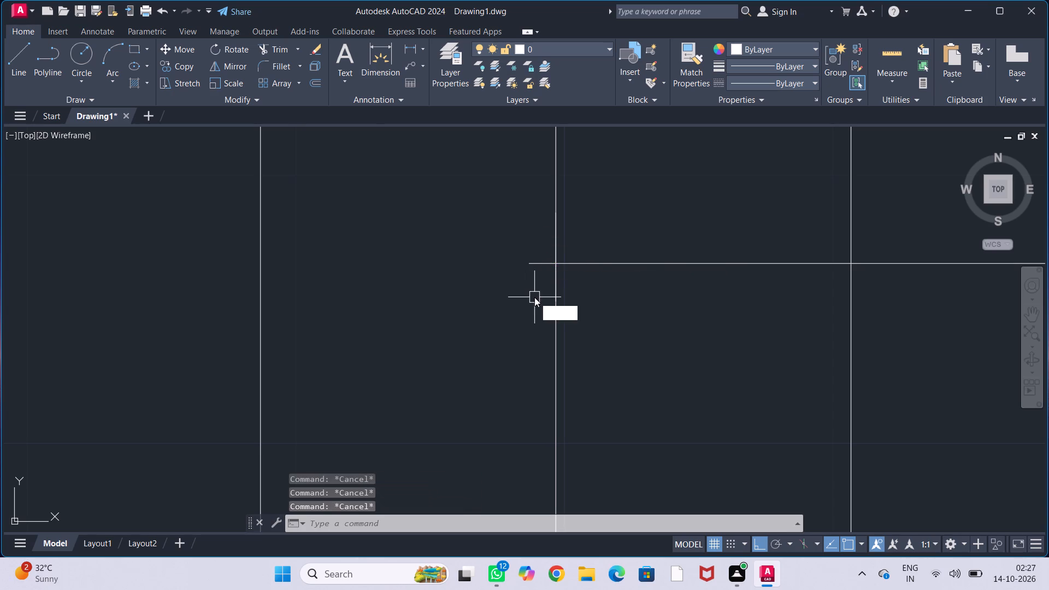
pyautogui.press('Return')
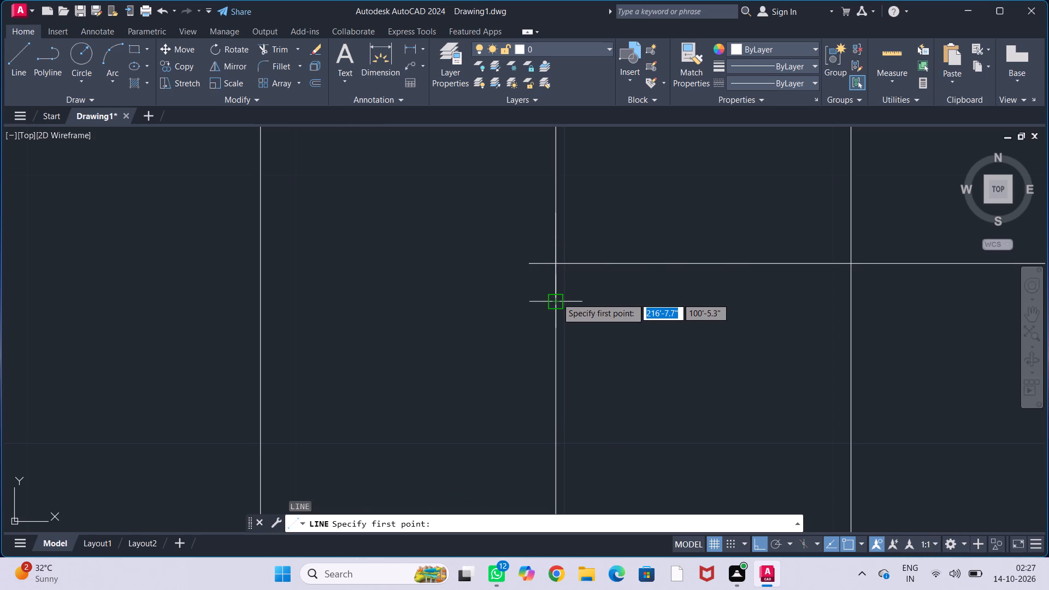
pyautogui.click(557, 304)
pyautogui.click(529, 261)
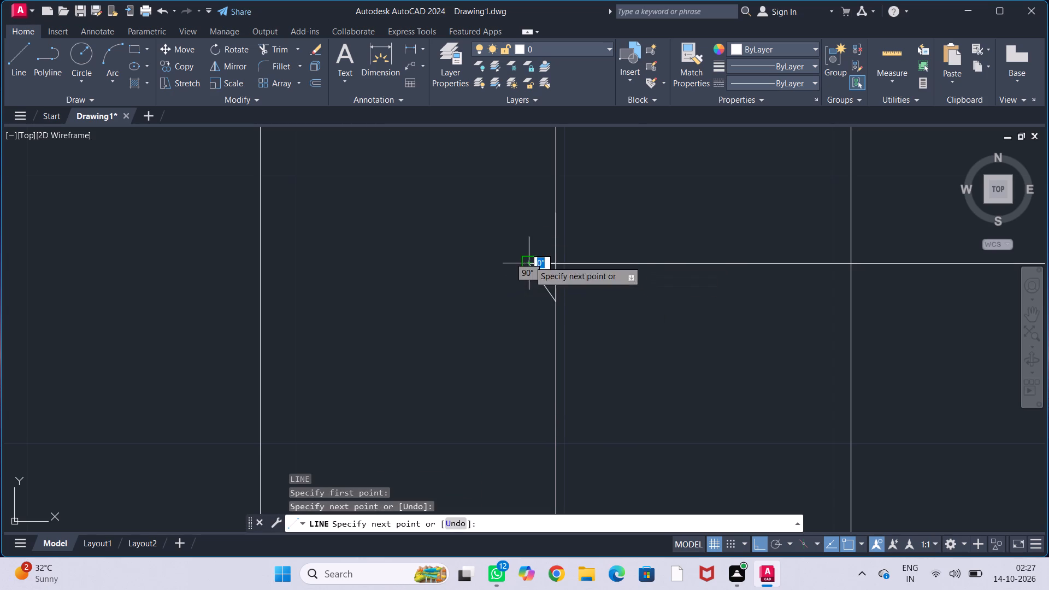
pyautogui.press('Escape')
pyautogui.press('Escape')
pyautogui.press('Escape')
pyautogui.press('Escape')
# Draw the arrowhead's upper diagonal from the tread line about 1" above the walking line to the arrow tip.
pyautogui.press('l')
pyautogui.press('Return')
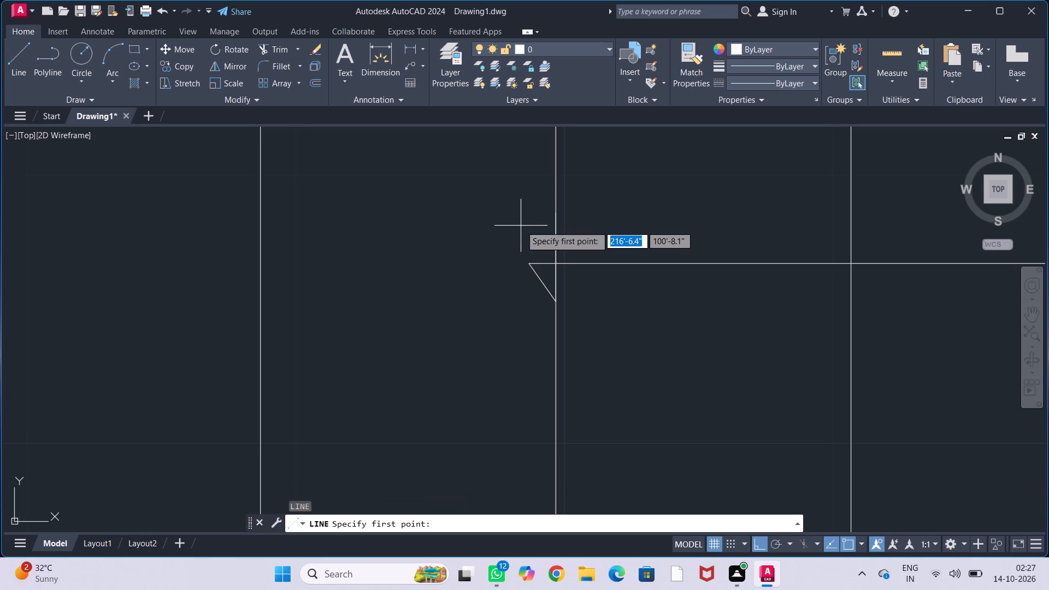
pyautogui.click(556, 235)
pyautogui.click(530, 262)
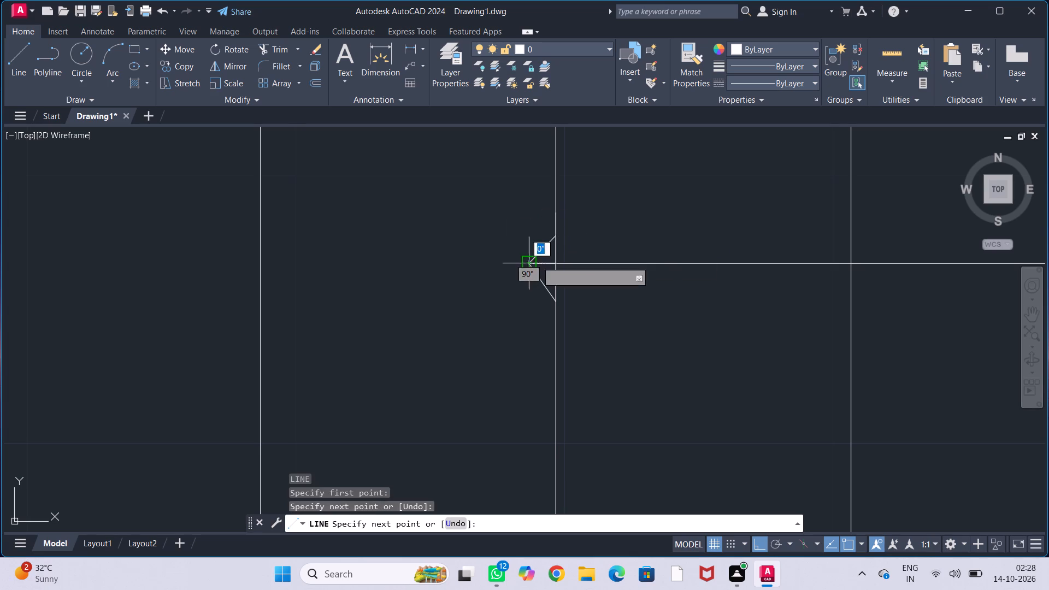
pyautogui.press('Escape')
pyautogui.press('Escape')
pyautogui.press('Escape')
pyautogui.press('Escape')
pyautogui.press('Escape')
# Trim away the short horizontal line inside the arrowhead, between its tip and the tread line.
pyautogui.write('tr')
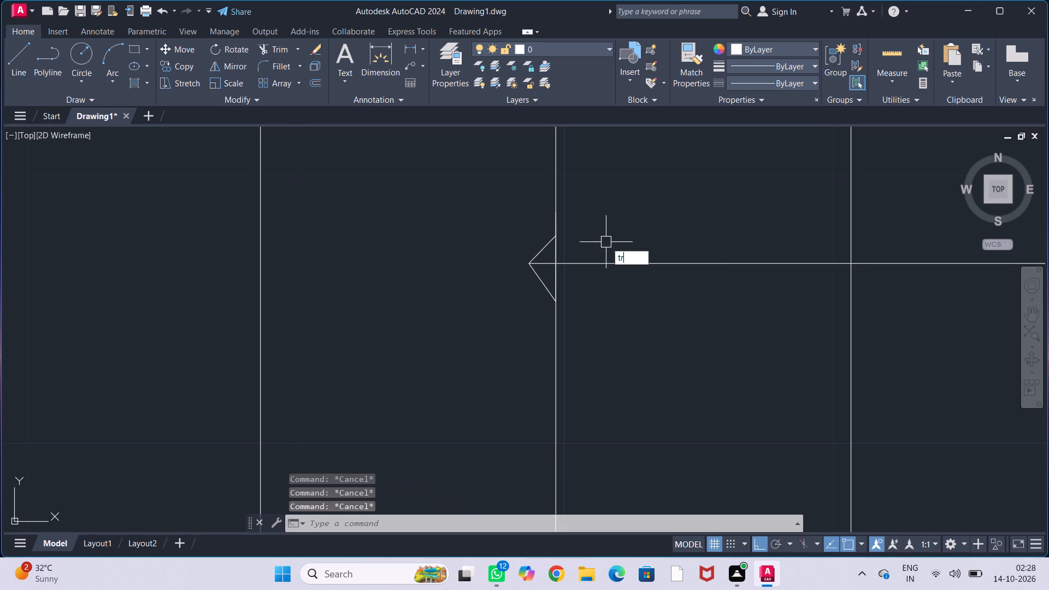
pyautogui.press('Return')
pyautogui.click(544, 265)
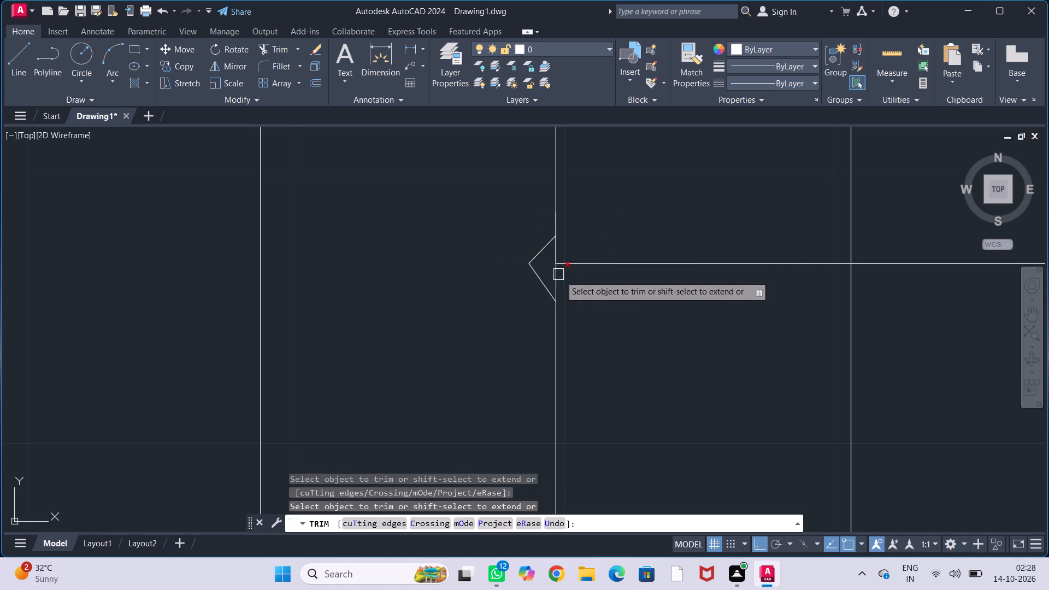
pyautogui.press('Escape')
pyautogui.press('Escape')
pyautogui.press('Escape')
pyautogui.press('Escape')
pyautogui.press('Escape')
# Set the hatch pattern to SOLID and try to fill the arrowhead bounded by its two diagonals and short vertical line.
pyautogui.press('h')
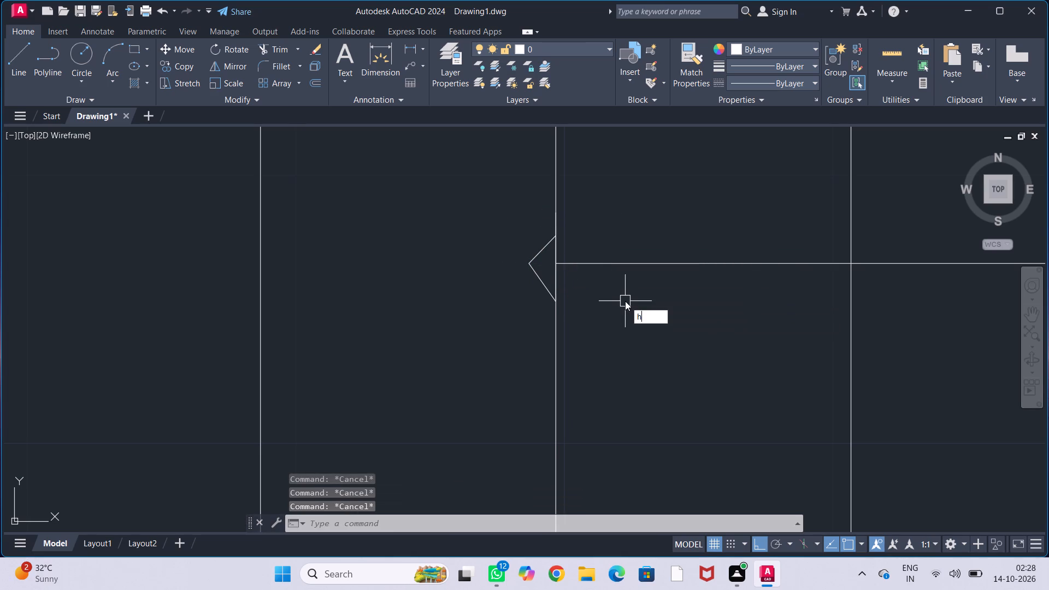
pyautogui.press('Return')
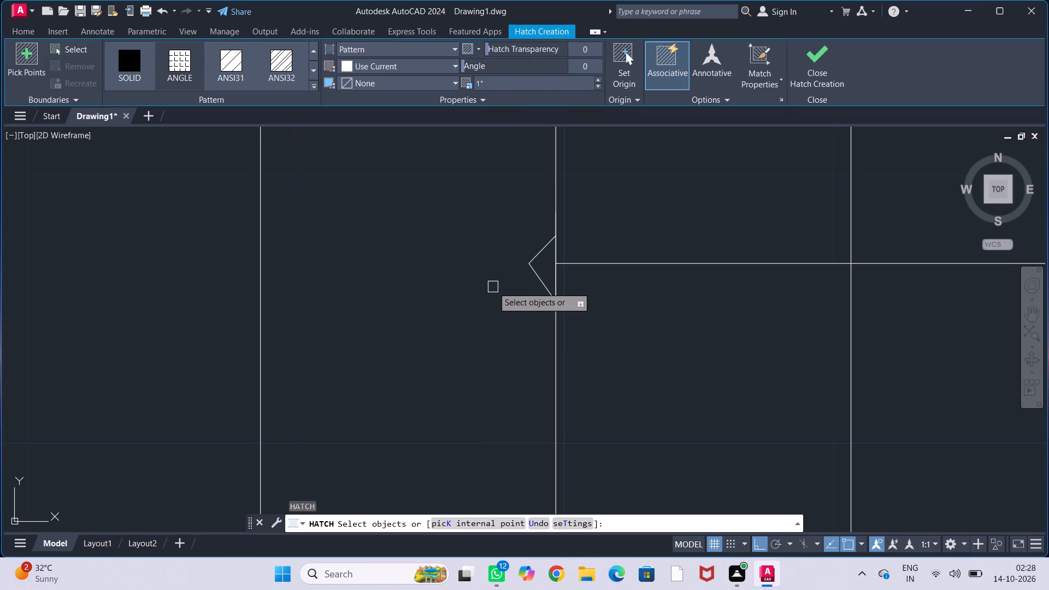
pyautogui.click(127, 75)
pyautogui.click(543, 278)
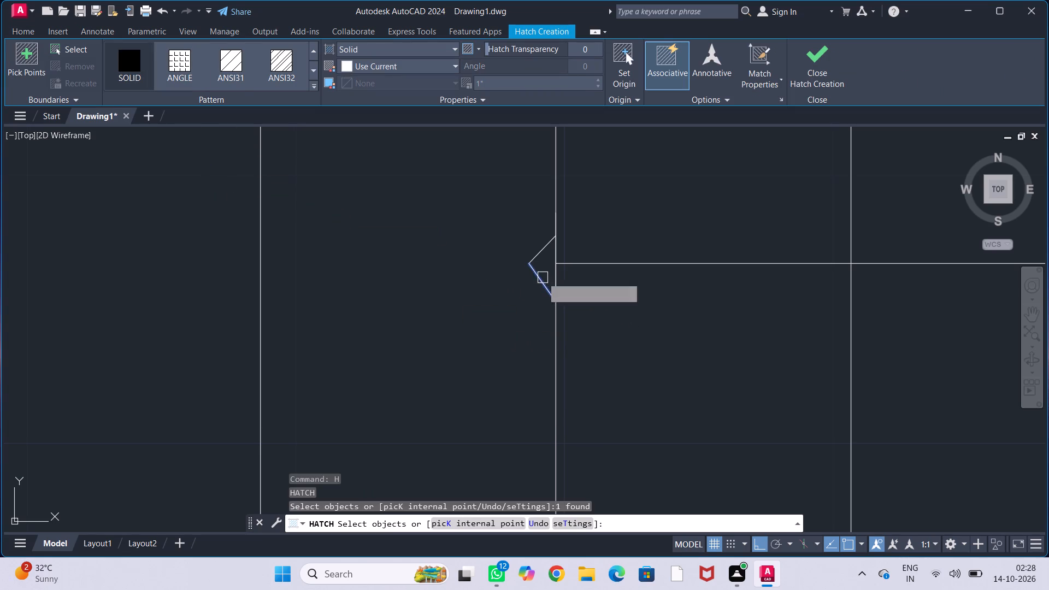
pyautogui.click(541, 249)
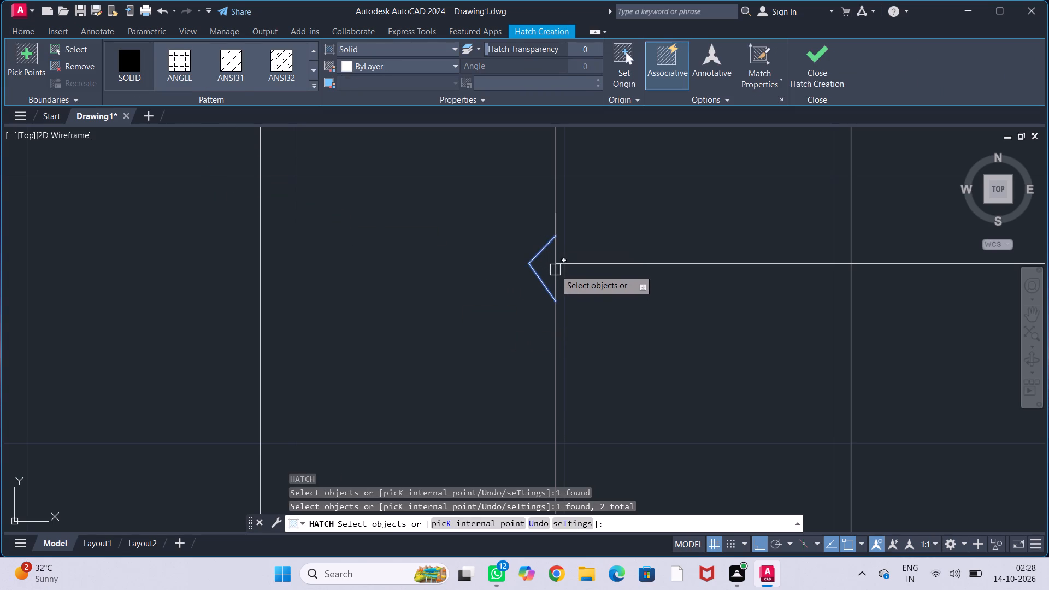
pyautogui.click(555, 270)
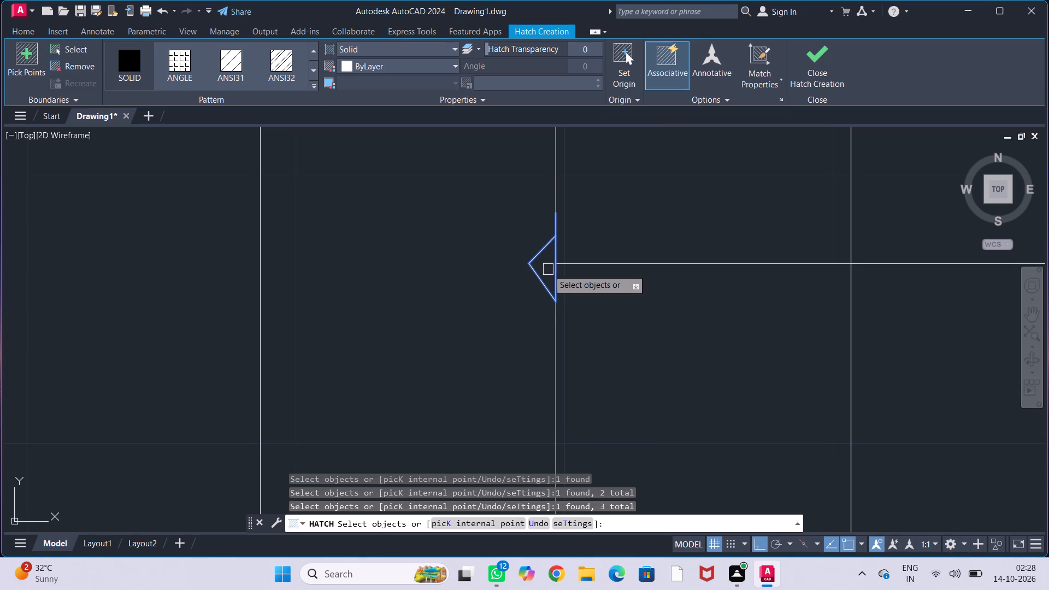
pyautogui.click(548, 269)
pyautogui.press('Escape')
pyautogui.press('Escape')
pyautogui.press('Escape')
pyautogui.press('Escape')
pyautogui.press('Escape')
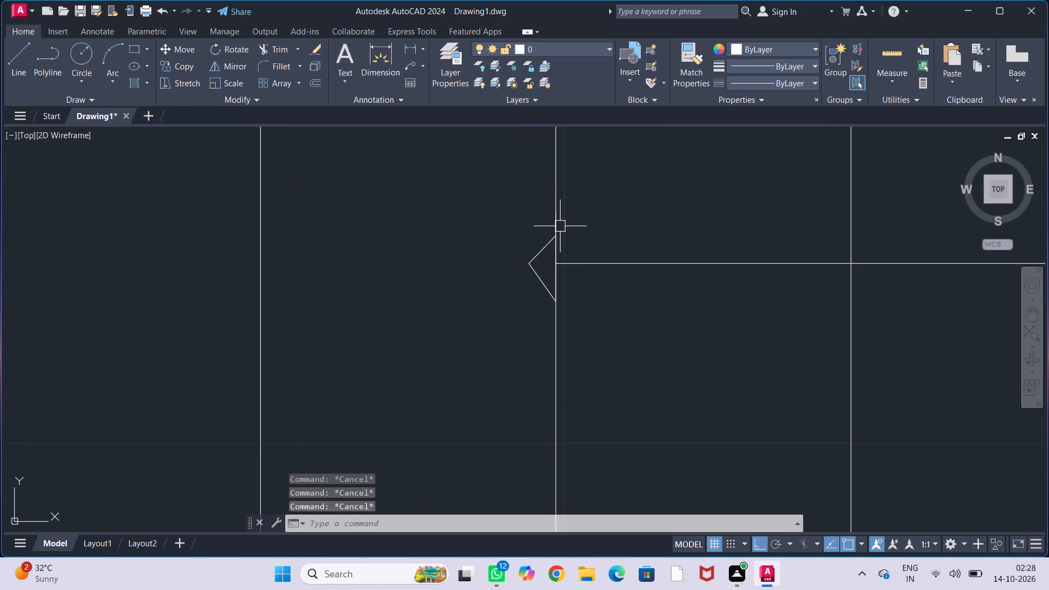
# Shorten the arrowhead's vertical line by bringing its upper end down to the upper end of the upper diagonal.
pyautogui.click(558, 227)
pyautogui.click(554, 216)
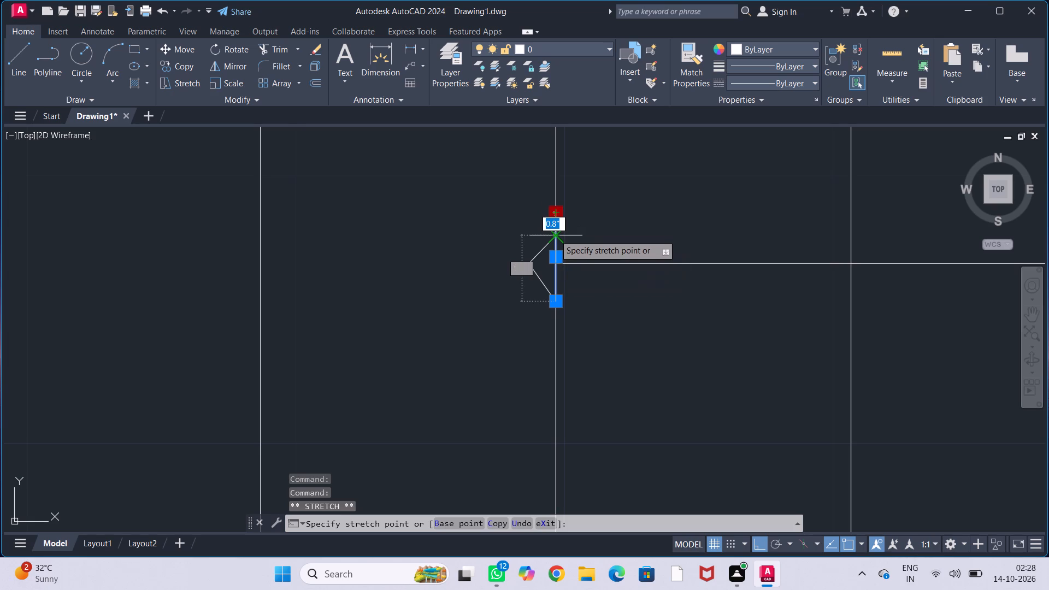
pyautogui.click(555, 235)
pyautogui.press('Escape')
pyautogui.press('Escape')
pyautogui.press('Escape')
pyautogui.press('Escape')
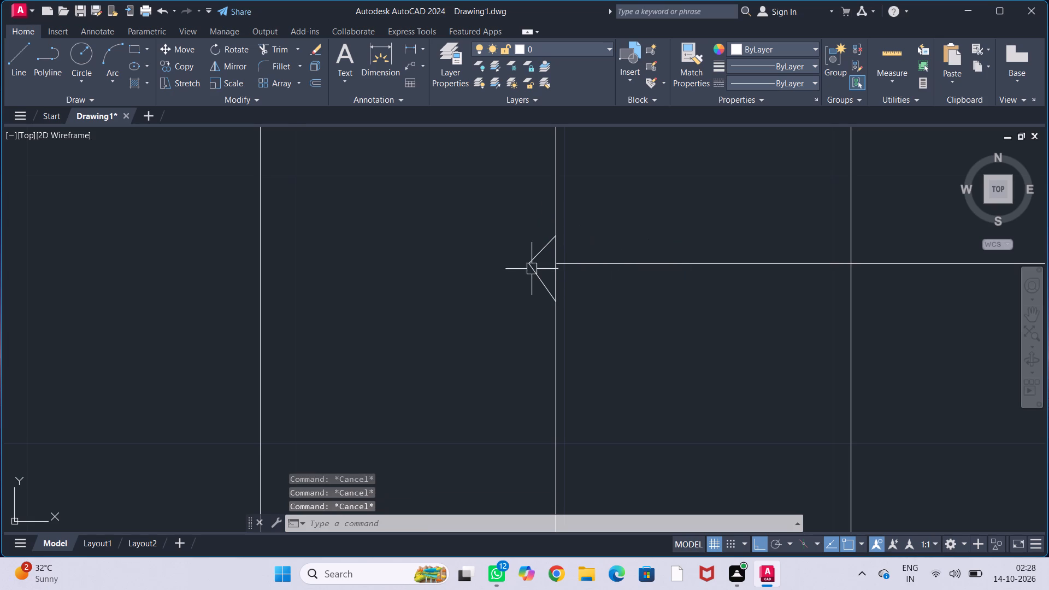
# Fill the arrowhead with a solid hatch, using its two diagonals and the shortened vertical line as the boundary.
pyautogui.press('h')
pyautogui.press('Return')
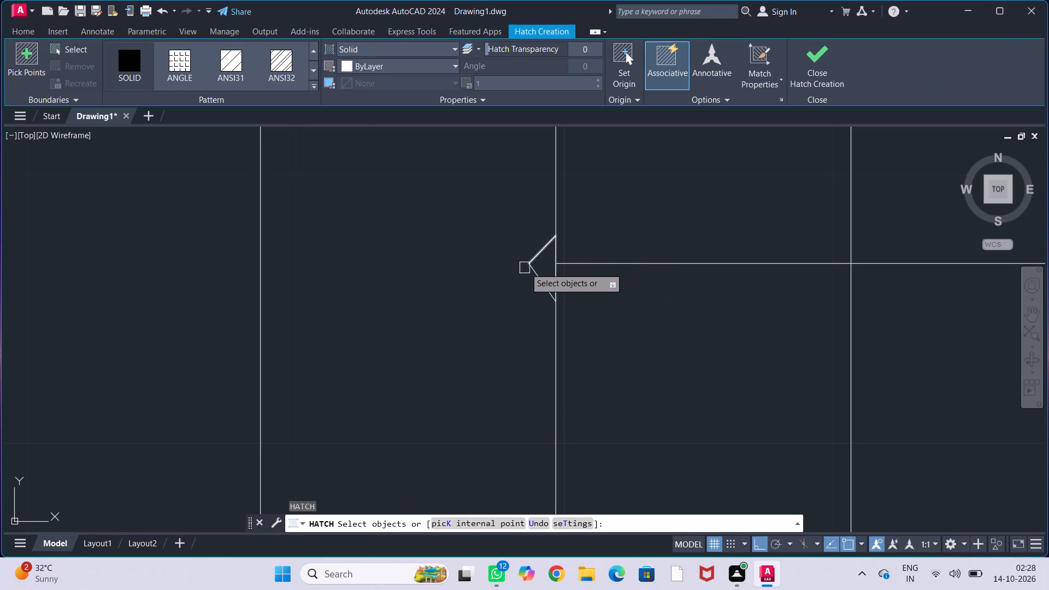
pyautogui.click(537, 276)
pyautogui.click(535, 249)
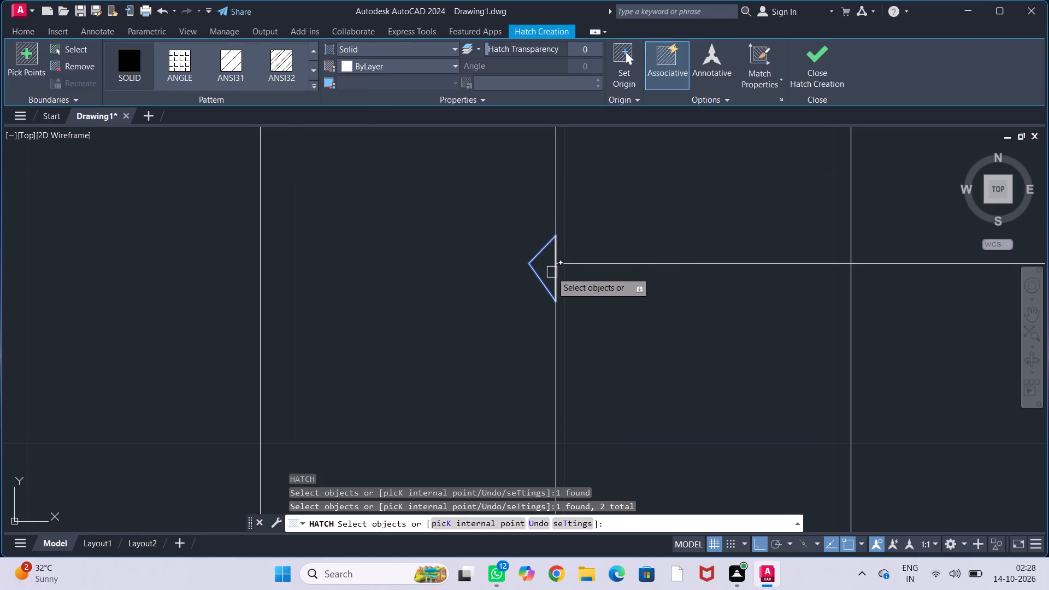
pyautogui.click(552, 272)
pyautogui.click(597, 292)
pyautogui.press('Escape')
pyautogui.press('Escape')
pyautogui.press('Escape')
pyautogui.press('Escape')
pyautogui.press('Escape')
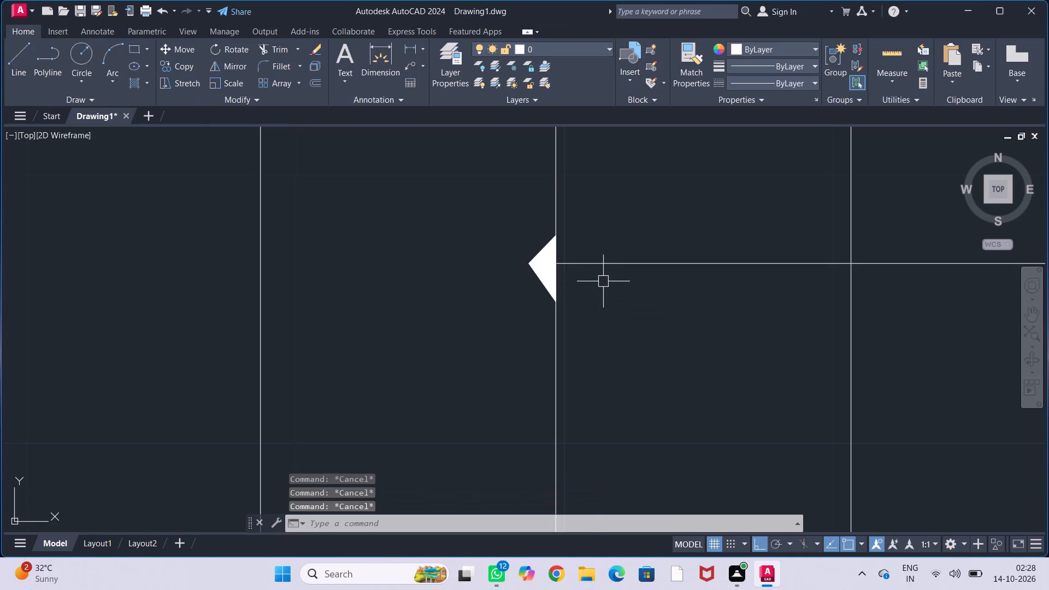
# Examine the finished staircase with its direction arrow and the surrounding rooms in the floor plan.
pyautogui.scroll(-5, 603, 281)
pyautogui.moveTo(611, 293); pyautogui.dragTo(633, 301, button='middle')
pyautogui.scroll(-1, 637, 304)
pyautogui.moveTo(637, 304); pyautogui.dragTo(640, 304, button='middle')
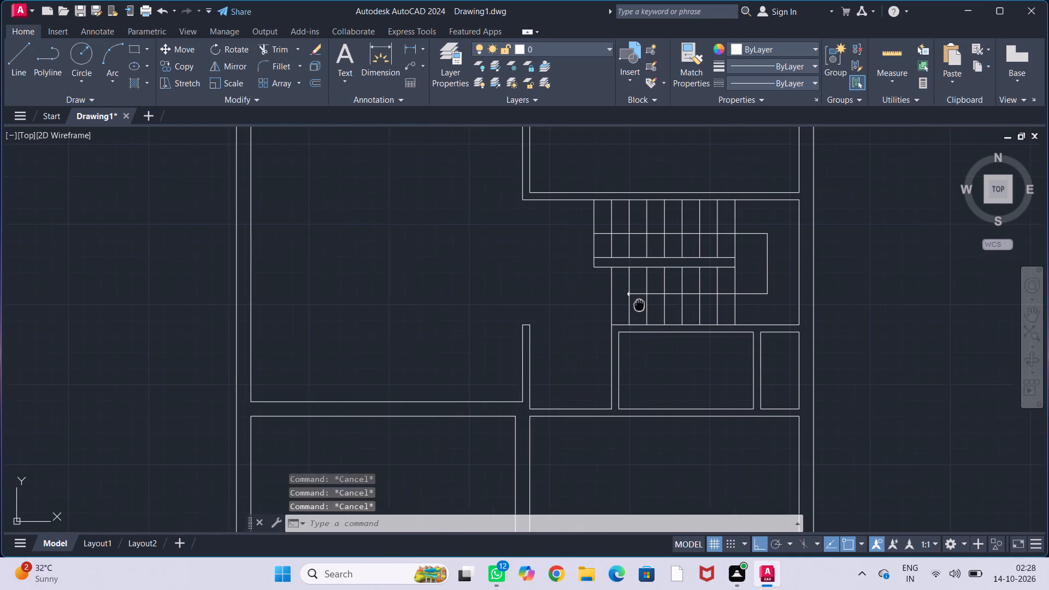
pyautogui.moveTo(640, 304); pyautogui.dragTo(656, 309, button='middle')
pyautogui.scroll(-1, 661, 310)
pyautogui.moveTo(519, 308); pyautogui.dragTo(552, 299, button='middle')
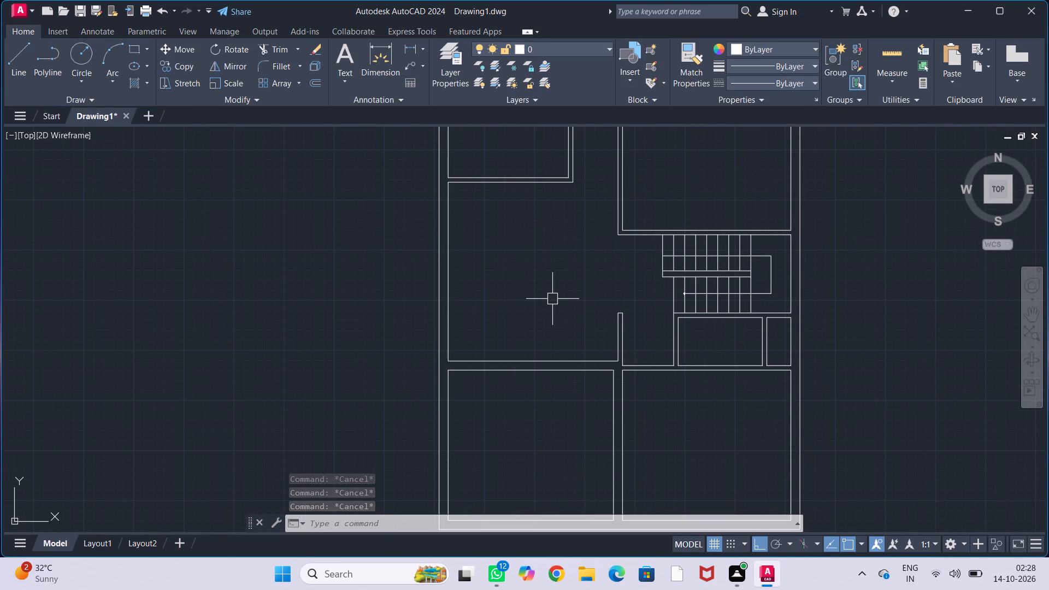
pyautogui.moveTo(579, 298); pyautogui.dragTo(626, 293, button='middle')
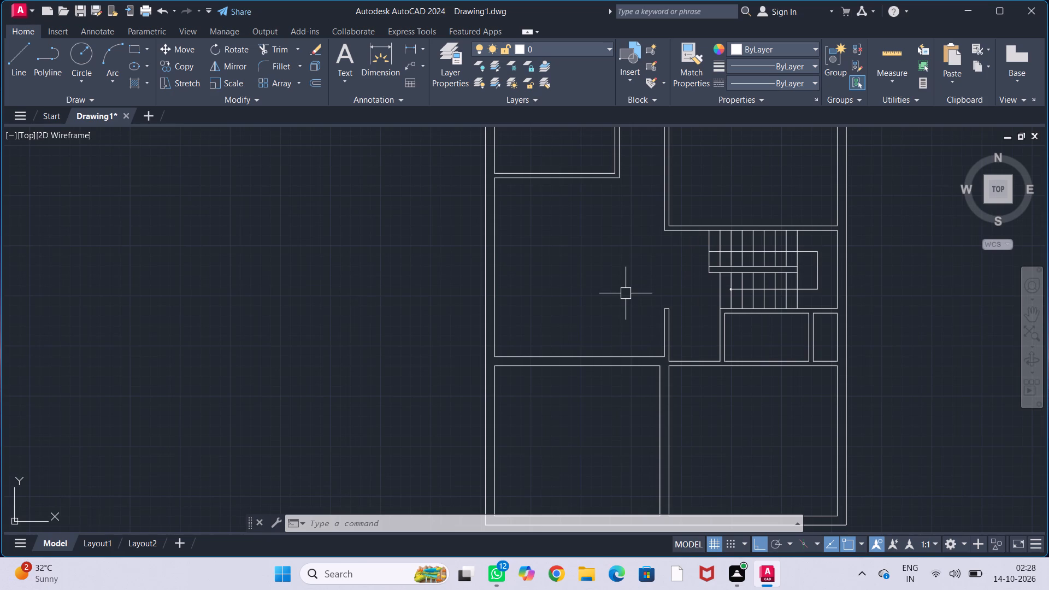
pyautogui.moveTo(623, 294); pyautogui.dragTo(623, 312, button='middle')
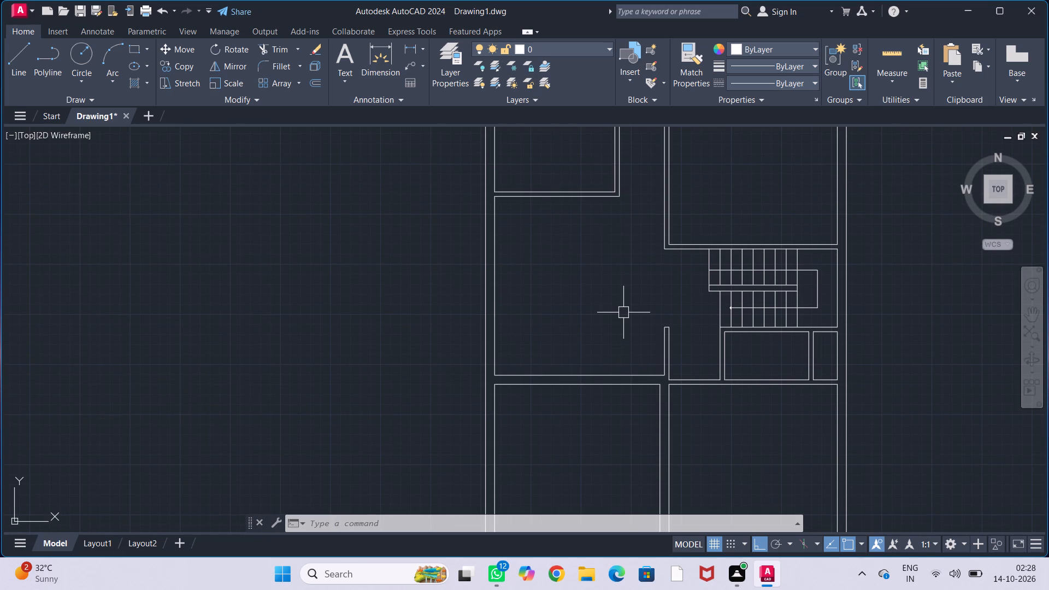
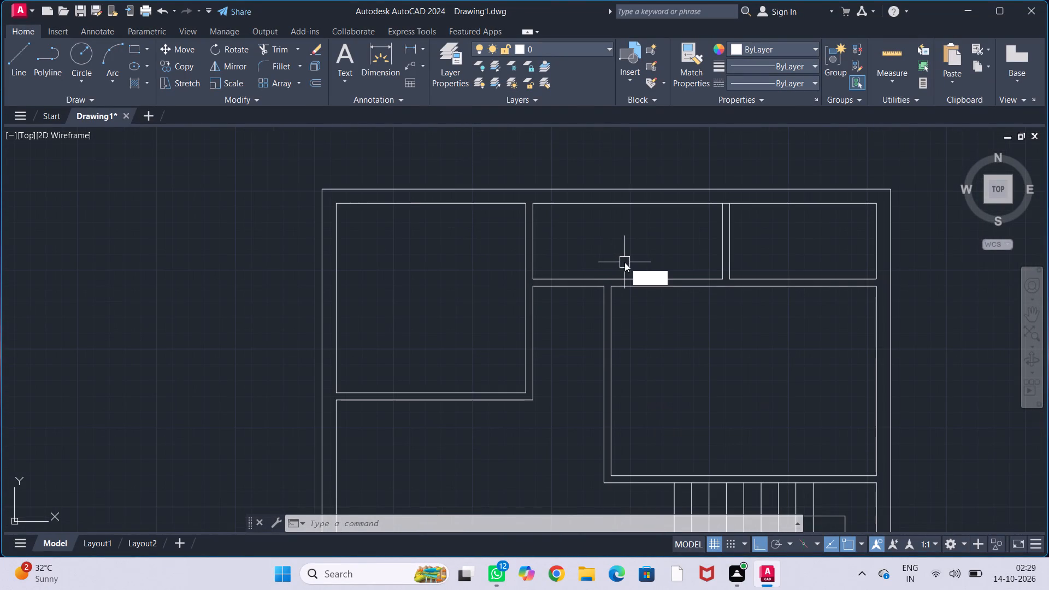
# Trim the outer wall's inner line where the partition between the two small upper rooms meets the top wall.
pyautogui.write('r')
pyautogui.press('Return')
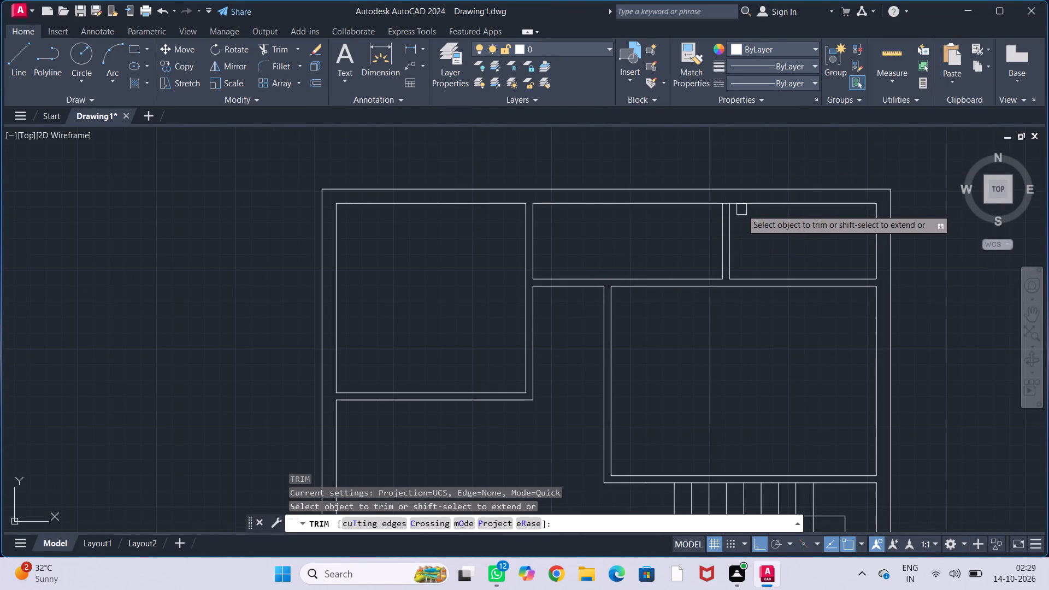
pyautogui.scroll(3, 729, 202)
pyautogui.click(714, 204)
pyautogui.press('Escape')
pyautogui.press('Escape')
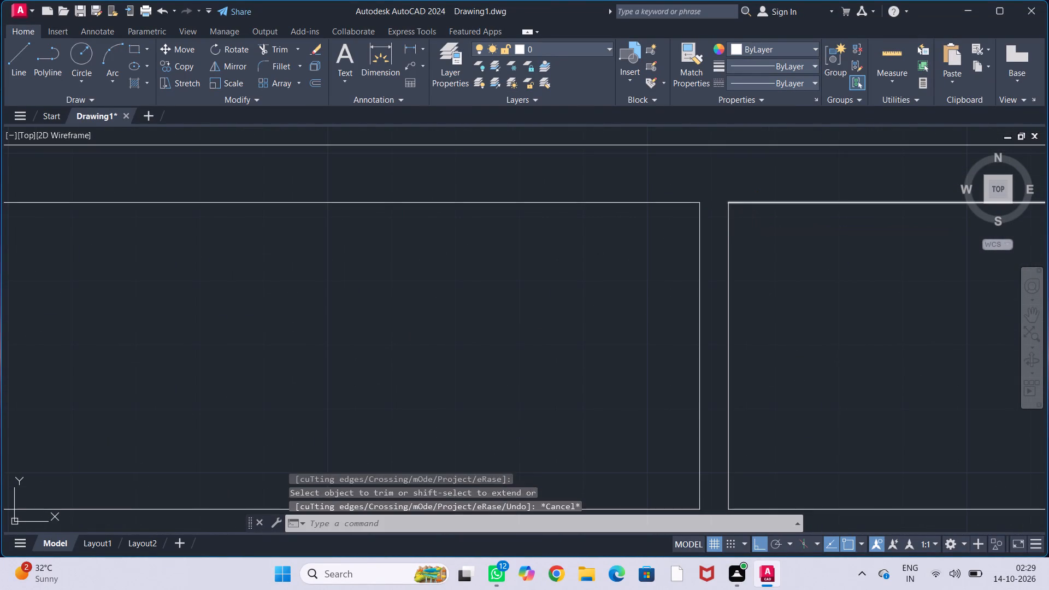
pyautogui.press('Escape')
pyautogui.press('Escape')
pyautogui.press('Escape')
pyautogui.scroll(-3, 749, 203)
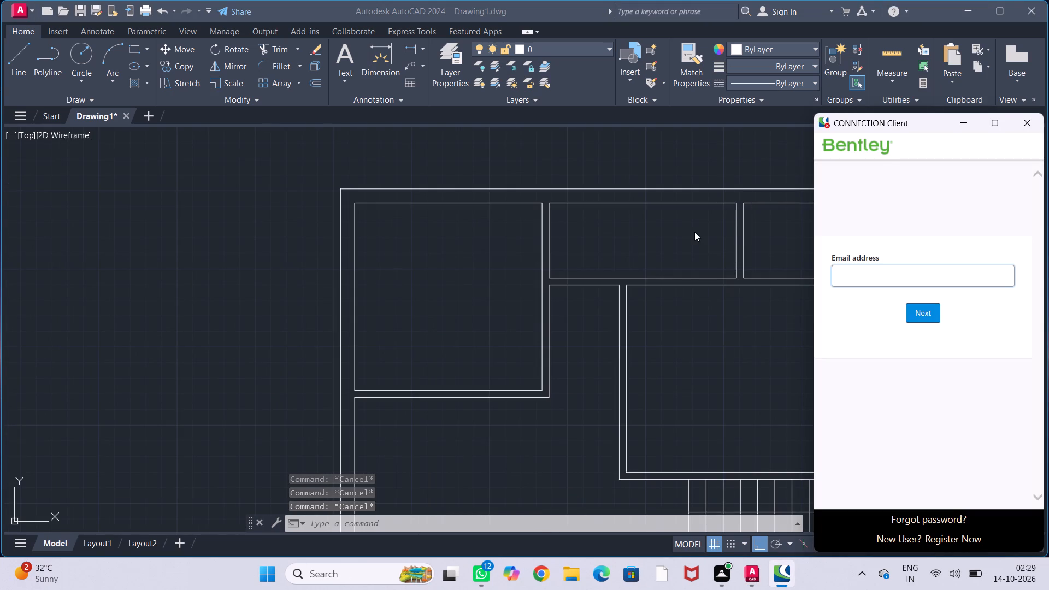
# Close the Bentley CONNECTION Client sign-in window.
pyautogui.click(1023, 123)
# Examine the room partitions and wall junctions, then the overall floor plan.
pyautogui.moveTo(756, 347); pyautogui.dragTo(823, 324, button='middle')
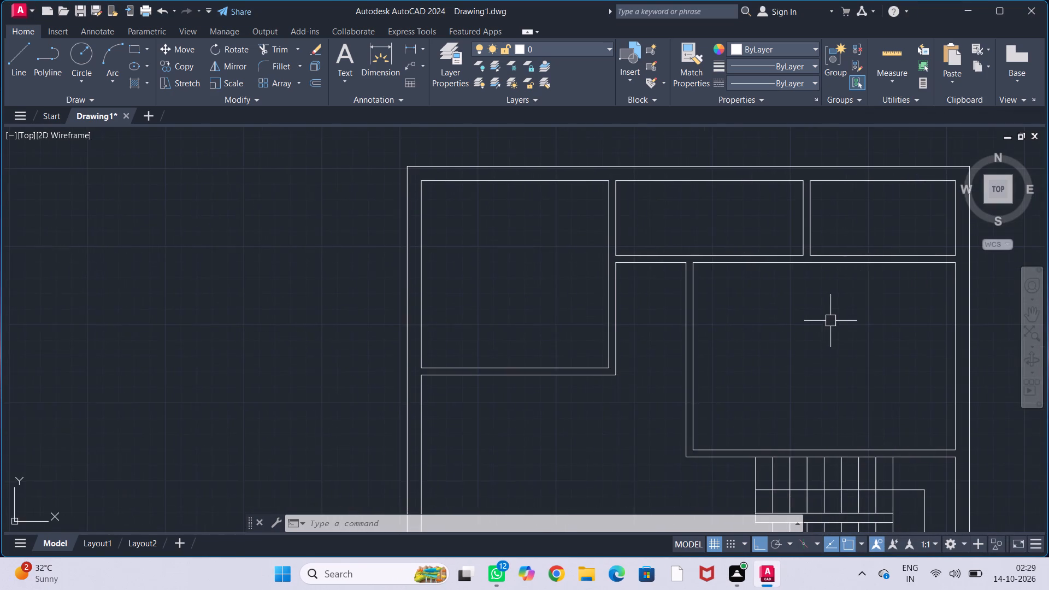
pyautogui.moveTo(830, 320); pyautogui.dragTo(811, 326, button='middle')
pyautogui.moveTo(800, 323); pyautogui.dragTo(799, 343, button='middle')
pyautogui.moveTo(777, 338); pyautogui.dragTo(750, 333, button='middle')
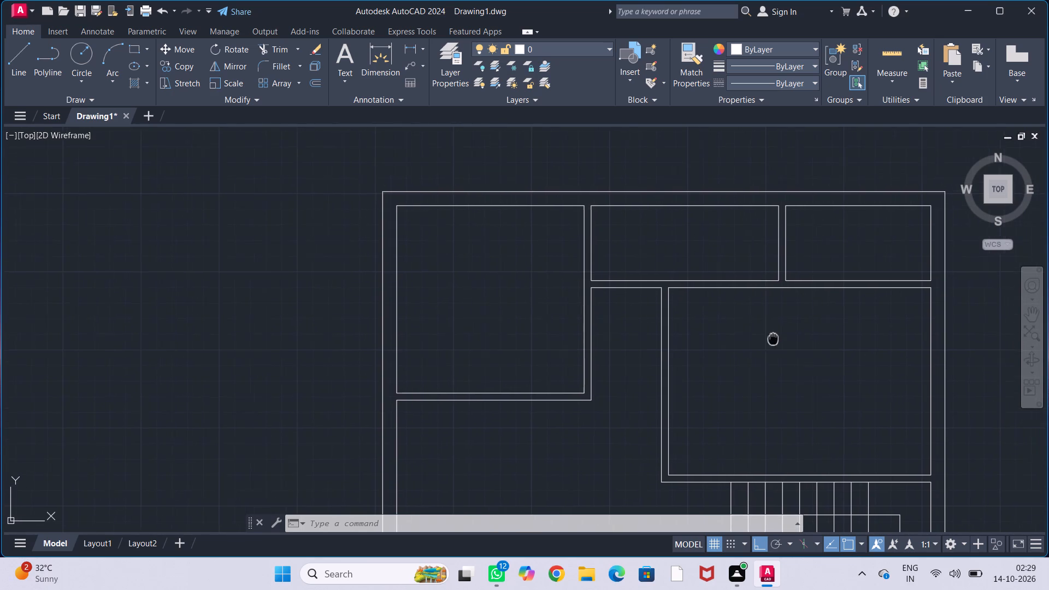
pyautogui.moveTo(750, 333); pyautogui.dragTo(622, 322, button='middle')
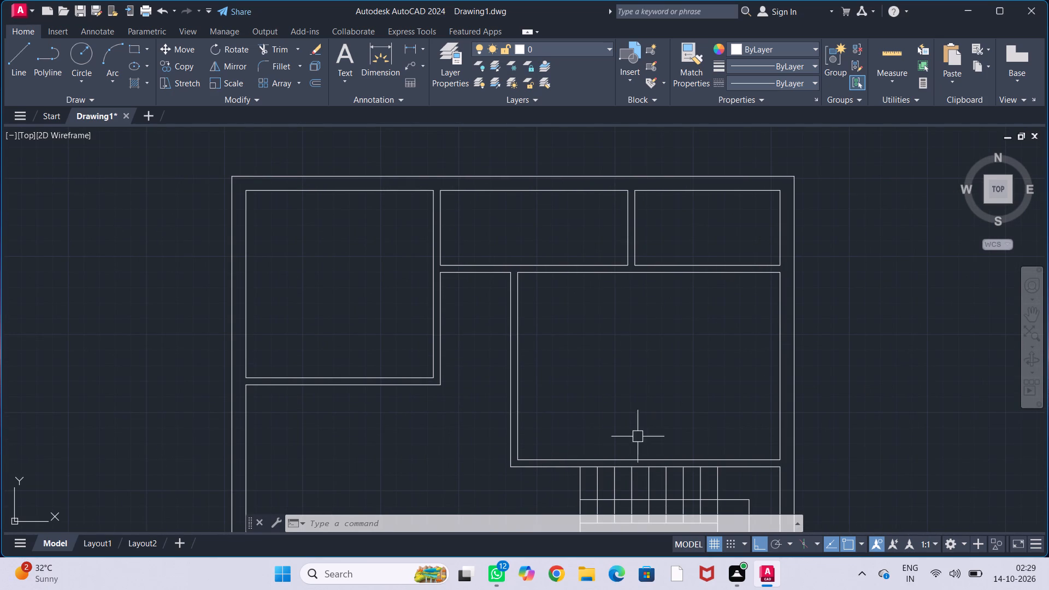
pyautogui.moveTo(353, 311); pyautogui.dragTo(404, 300, button='middle')
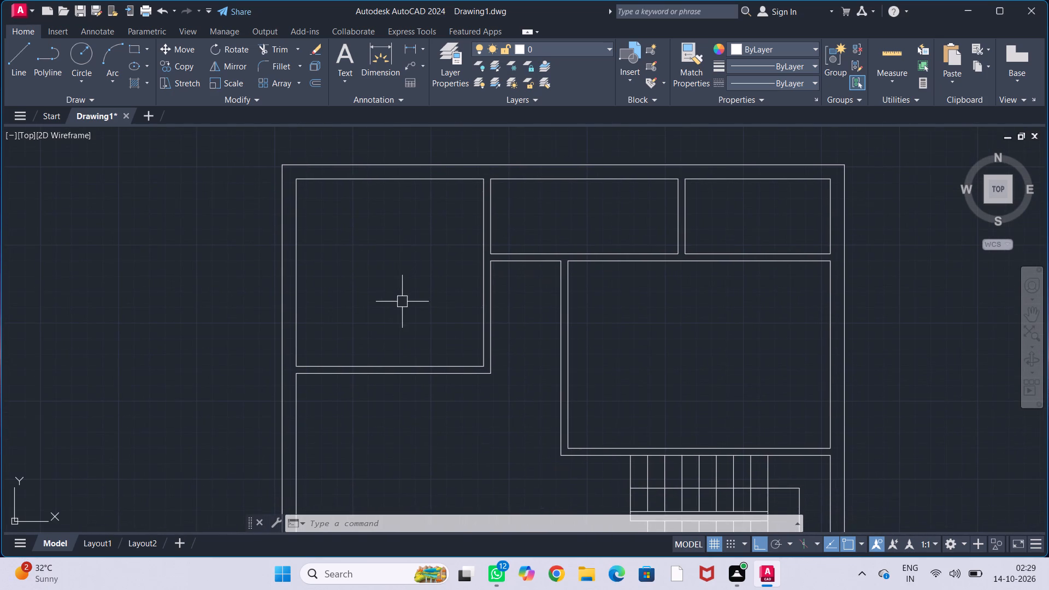
pyautogui.moveTo(390, 312); pyautogui.dragTo(376, 308, button='middle')
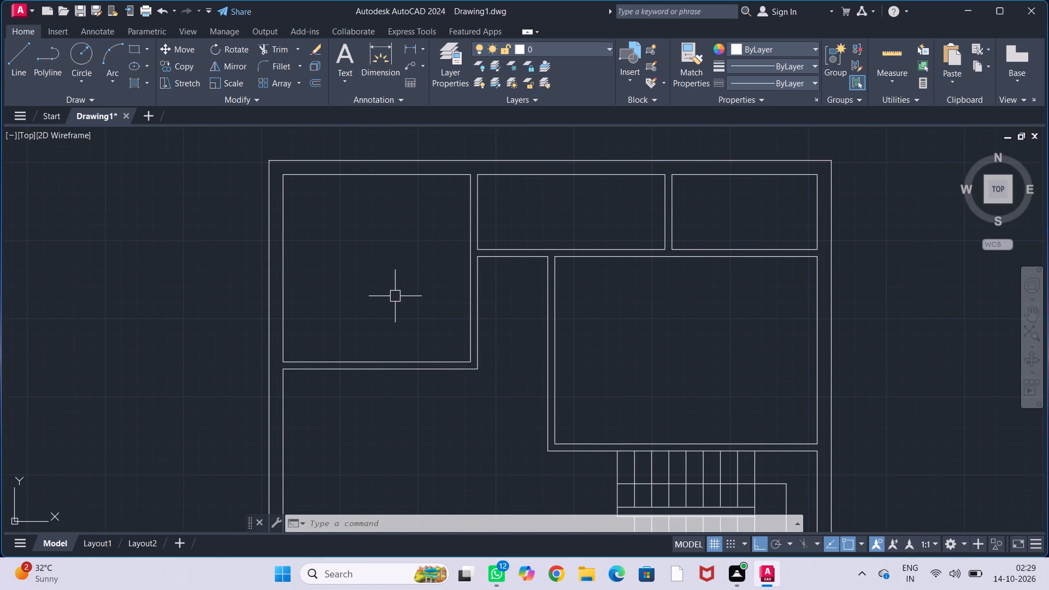
pyautogui.scroll(-1, 404, 288)
pyautogui.moveTo(412, 302); pyautogui.dragTo(444, 233, button='middle')
pyautogui.scroll(-1, 460, 229)
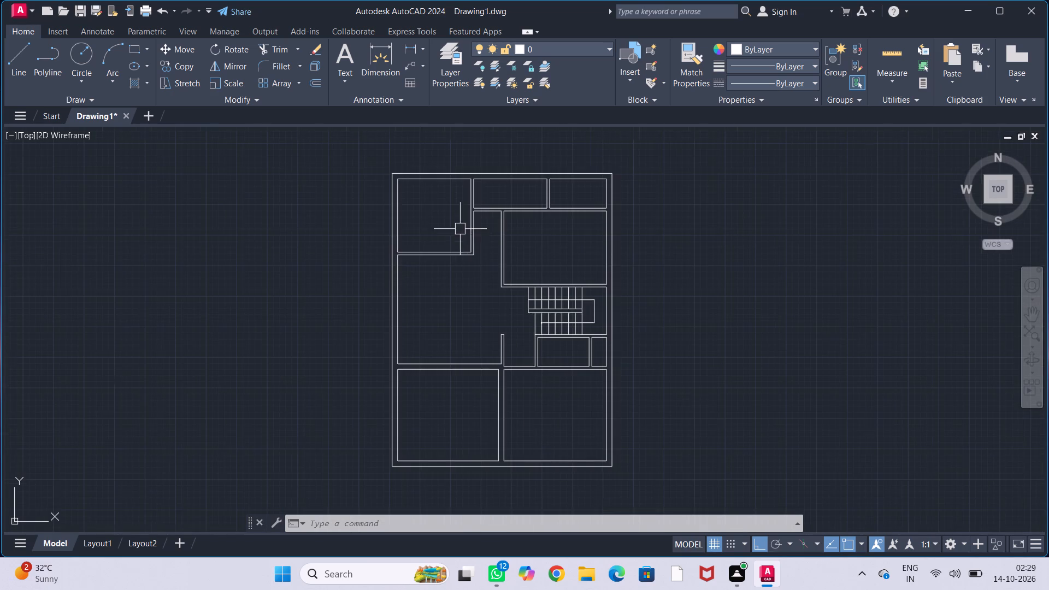
pyautogui.moveTo(465, 238); pyautogui.dragTo(484, 247, button='middle')
# Create a new layer named wall in the layer properties.
pyautogui.click(447, 62)
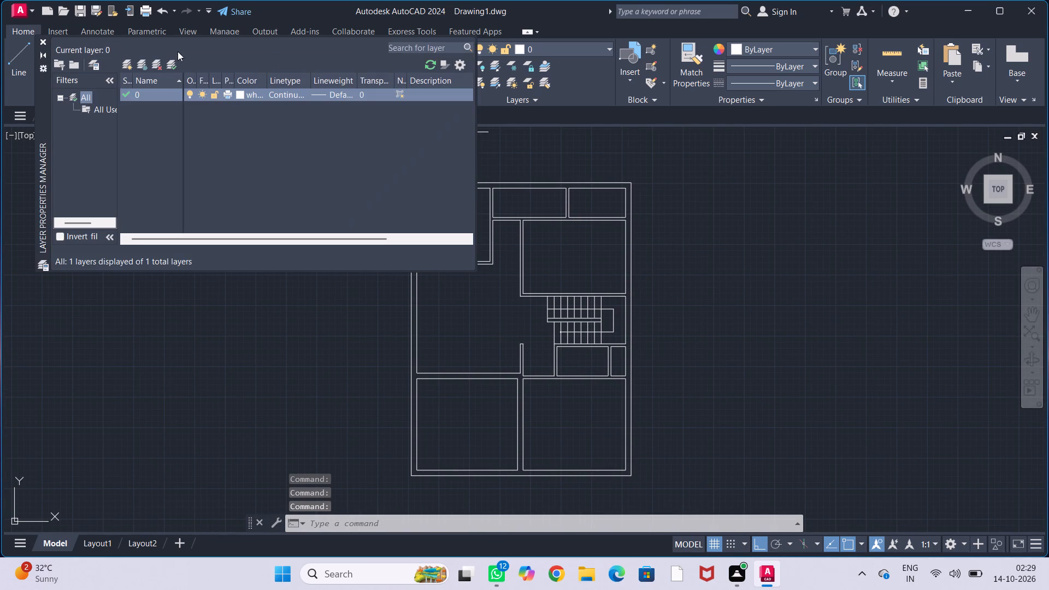
pyautogui.click(142, 62)
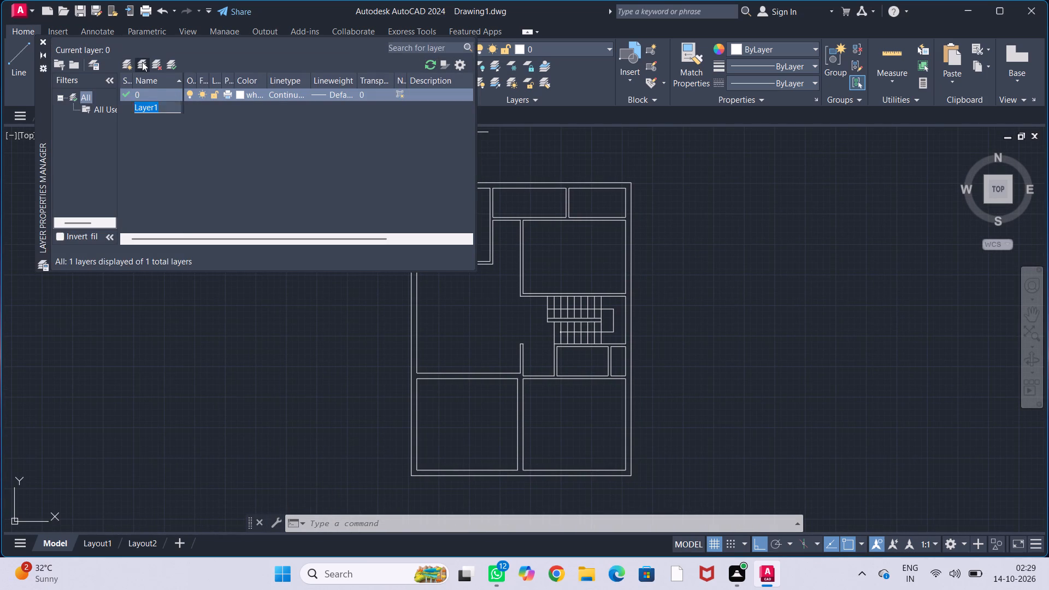
pyautogui.press('BackSpace')
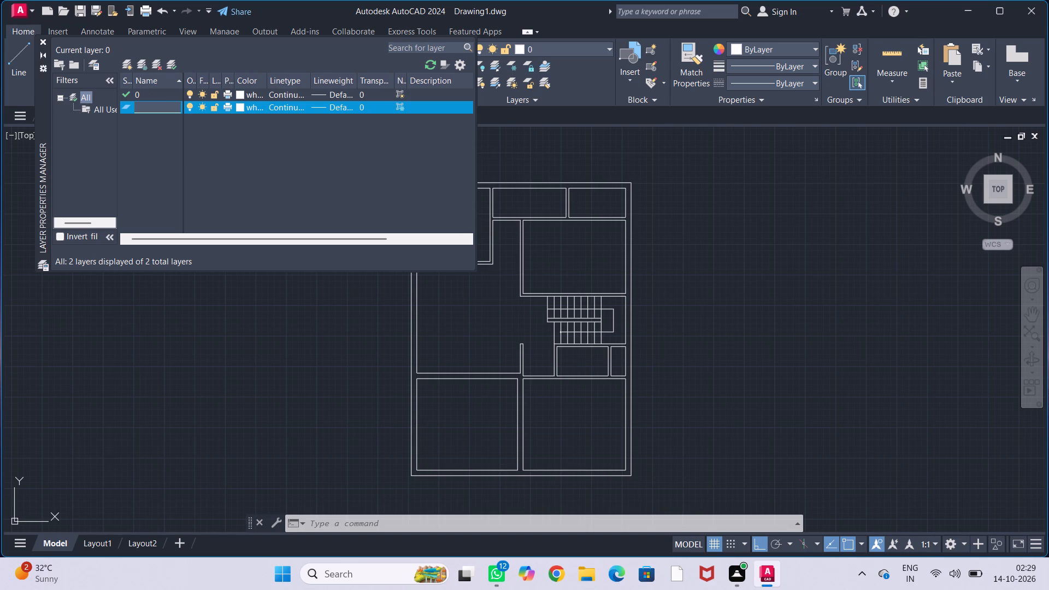
pyautogui.write('wall')
pyautogui.click(250, 126)
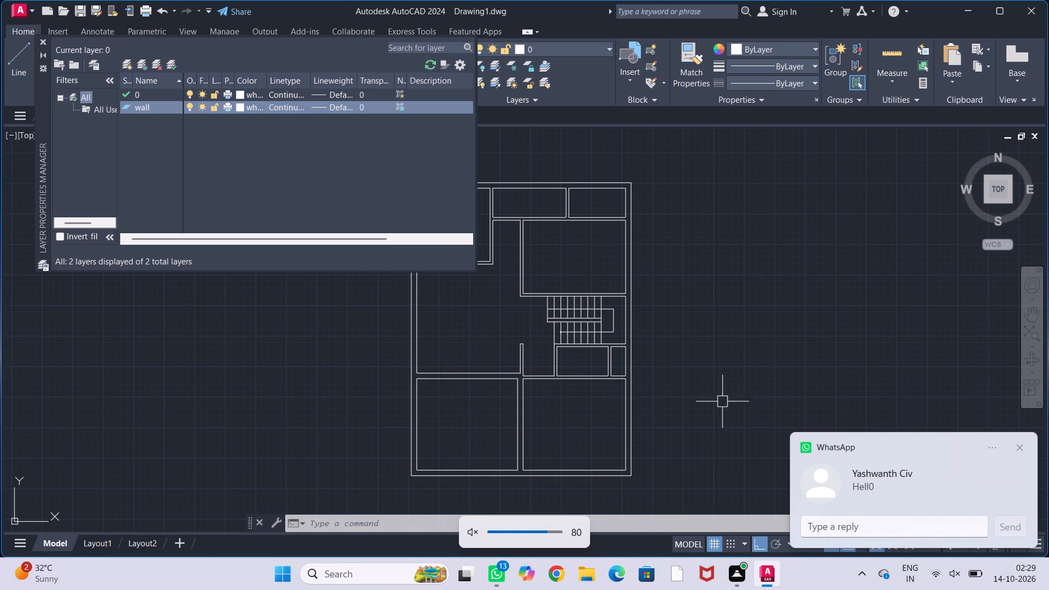
# Create a layer named door and set its colour to blue, index 160.
pyautogui.click(143, 62)
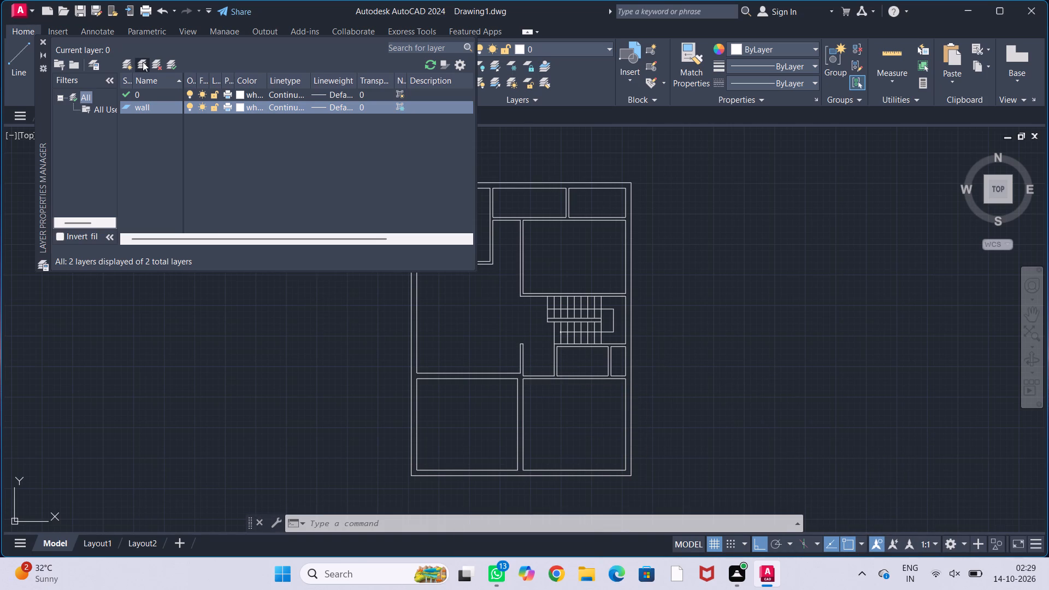
pyautogui.press('BackSpace')
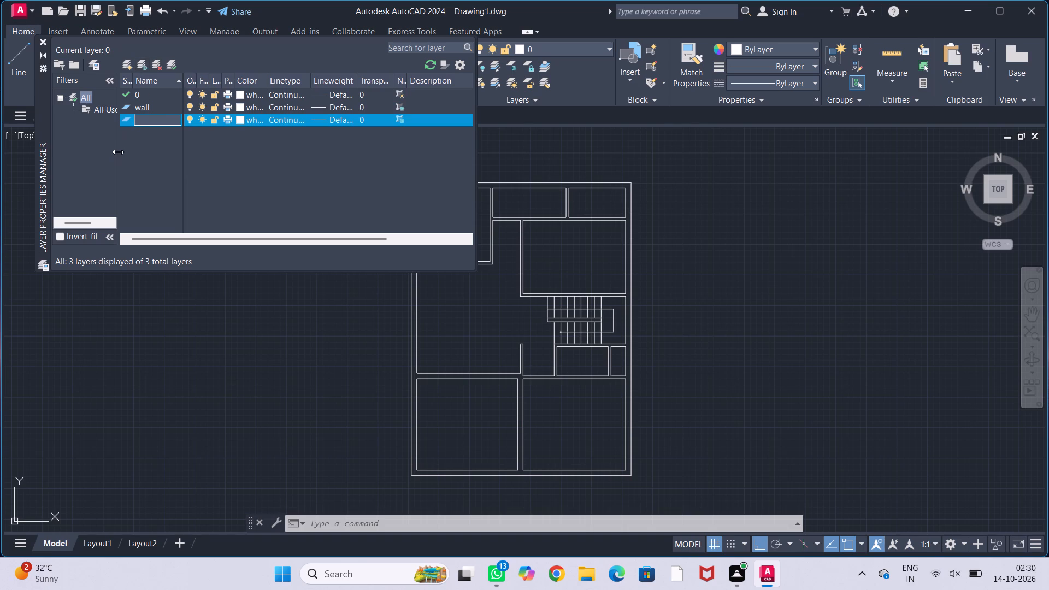
pyautogui.write('door')
pyautogui.click(240, 120)
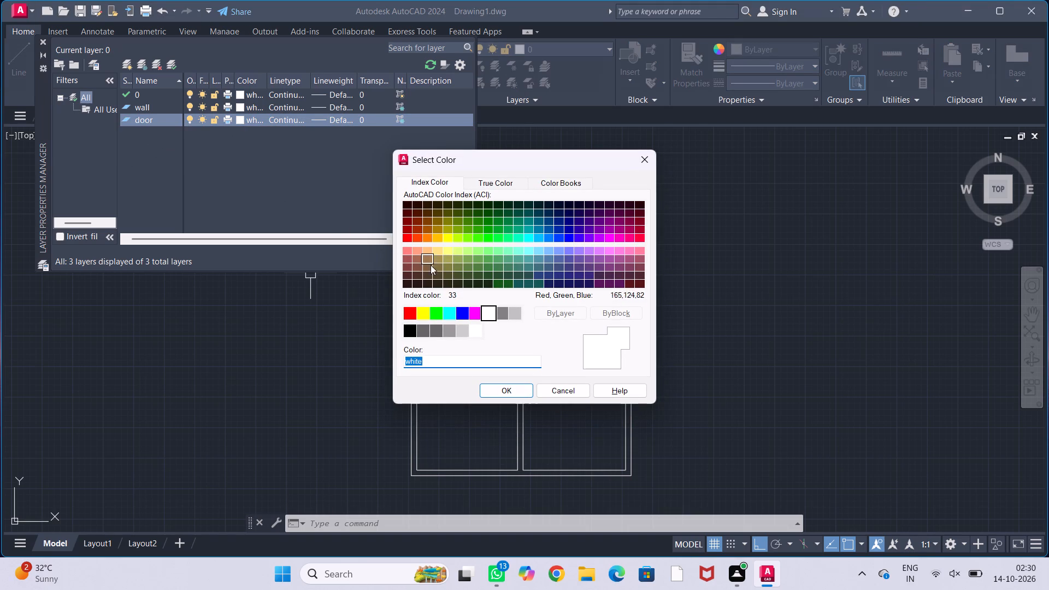
pyautogui.click(559, 237)
pyautogui.click(507, 392)
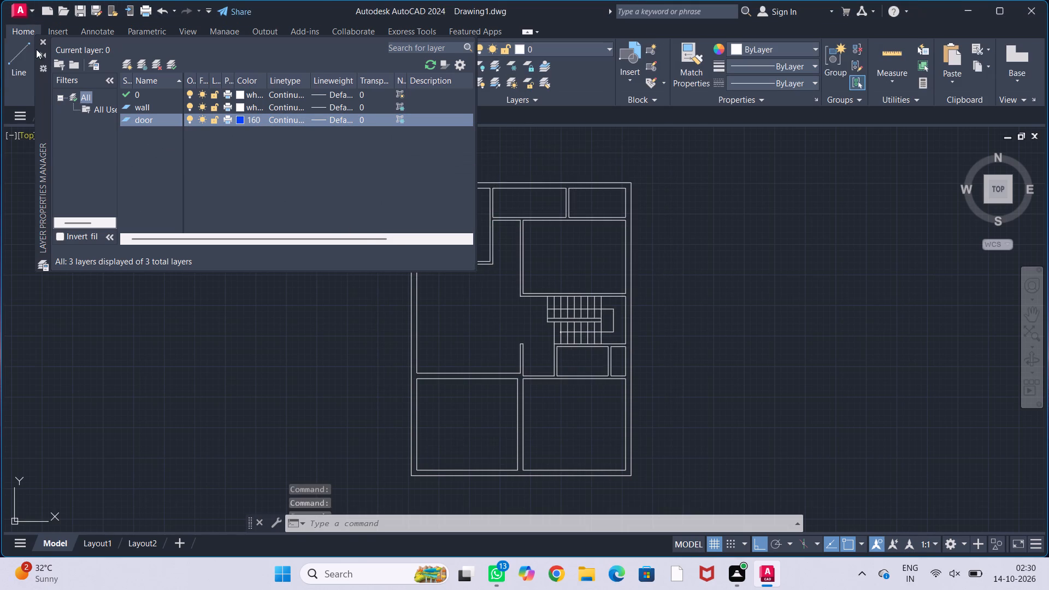
# Create a layer named window and set its colour to amber, index 40.
pyautogui.click(143, 63)
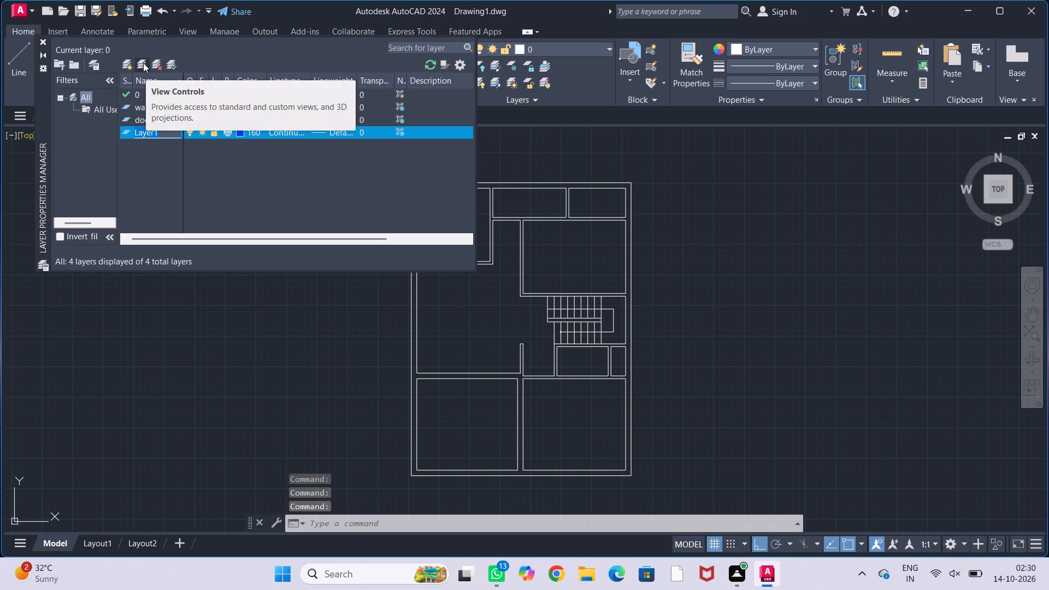
pyautogui.press('BackSpace')
pyautogui.write('window')
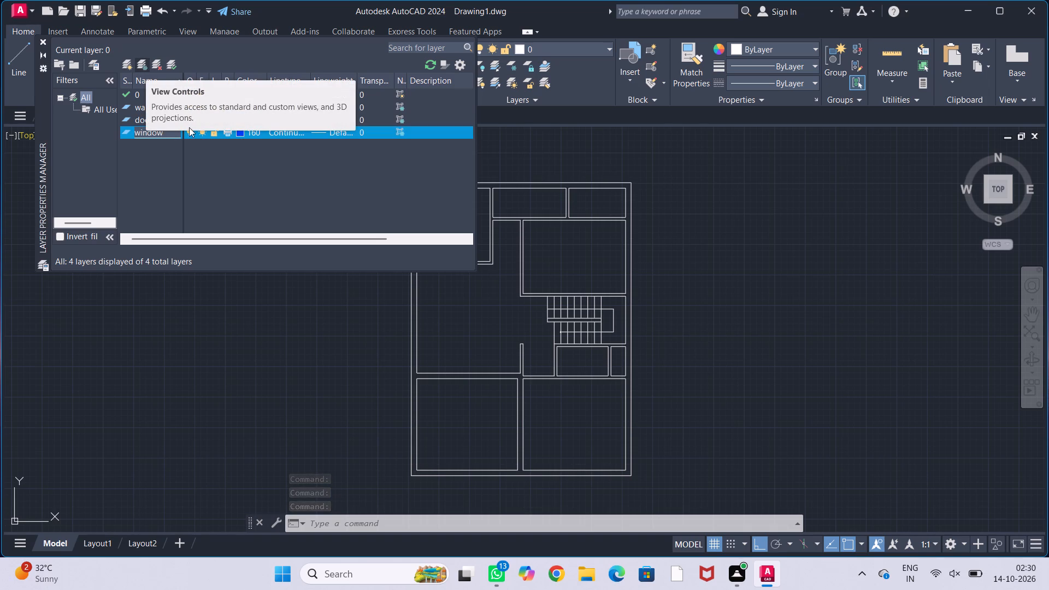
pyautogui.click(241, 132)
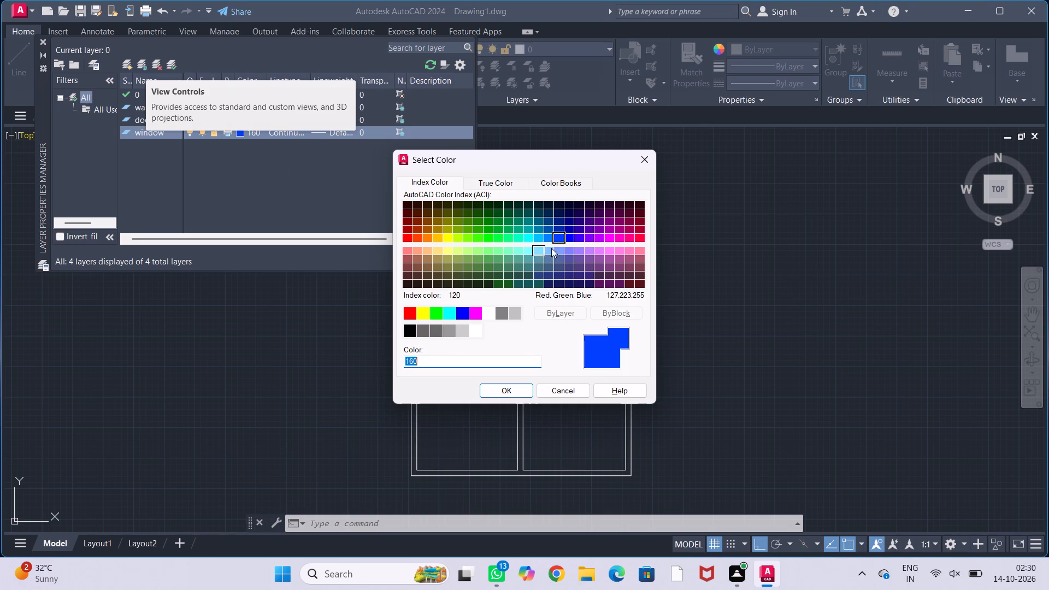
pyautogui.click(424, 238)
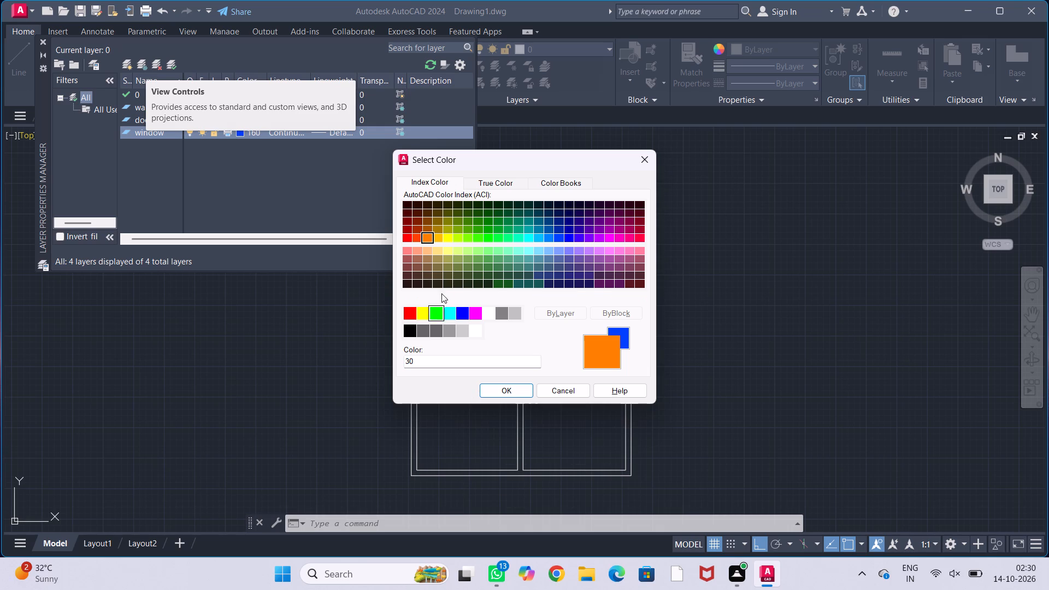
pyautogui.click(437, 241)
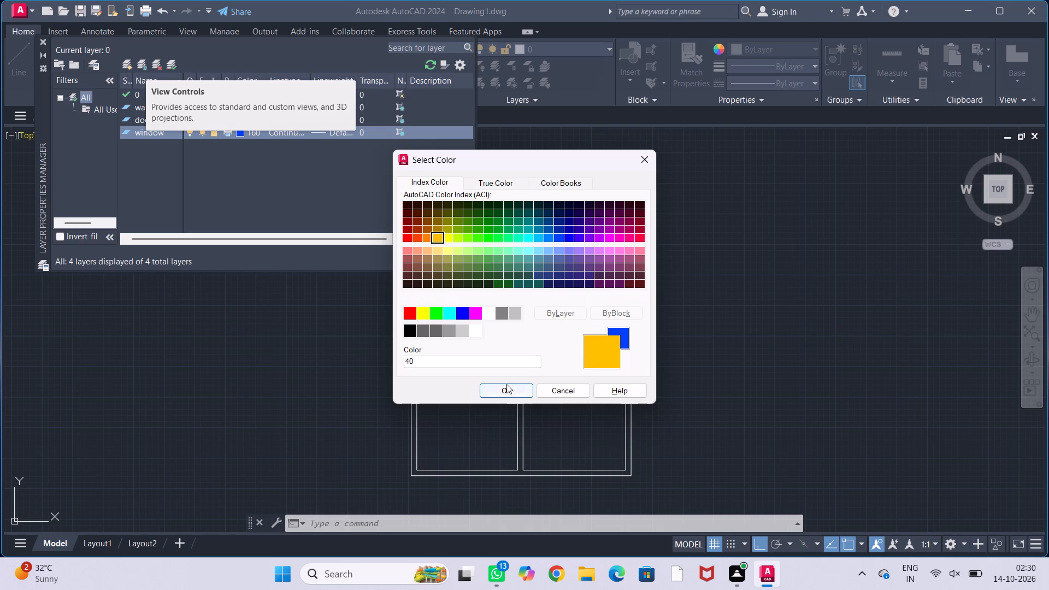
pyautogui.click(505, 390)
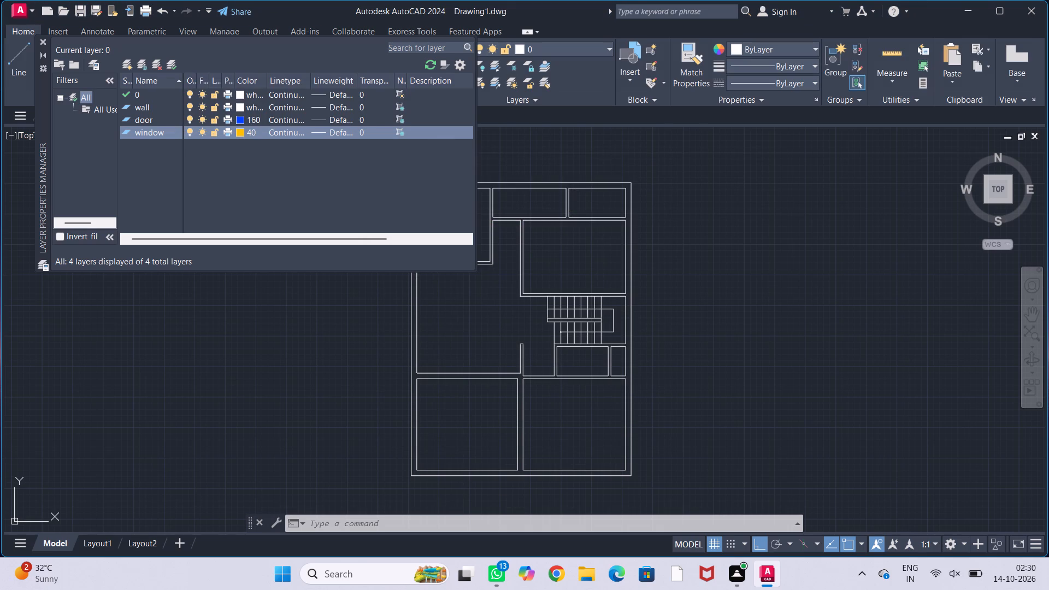
# Create a layer named ventilator, set its colour to magenta, index 210, and close the layer properties.
pyautogui.click(140, 61)
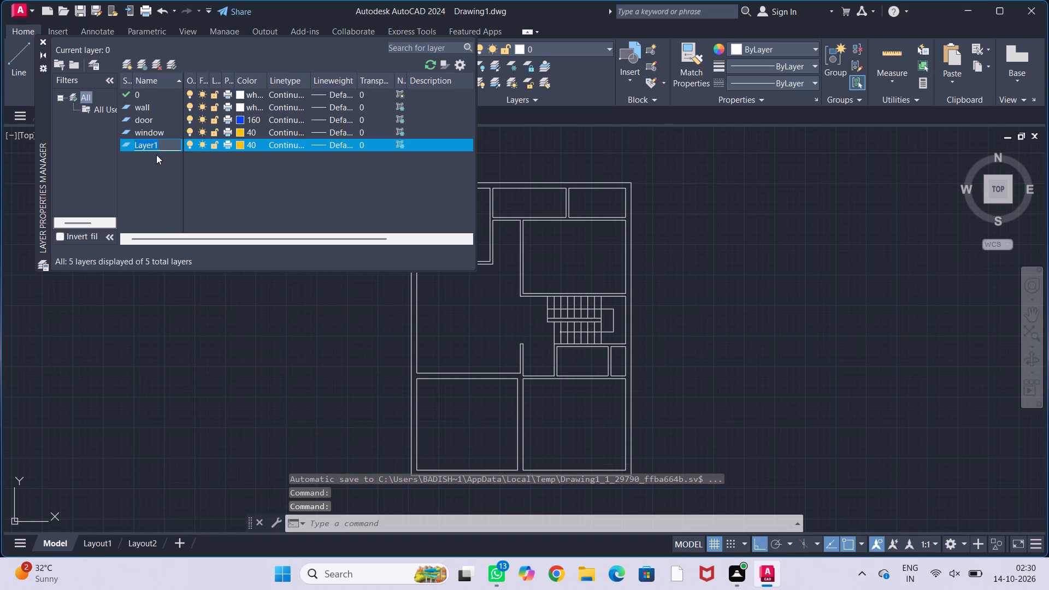
pyautogui.press('BackSpace')
pyautogui.write('ventilator')
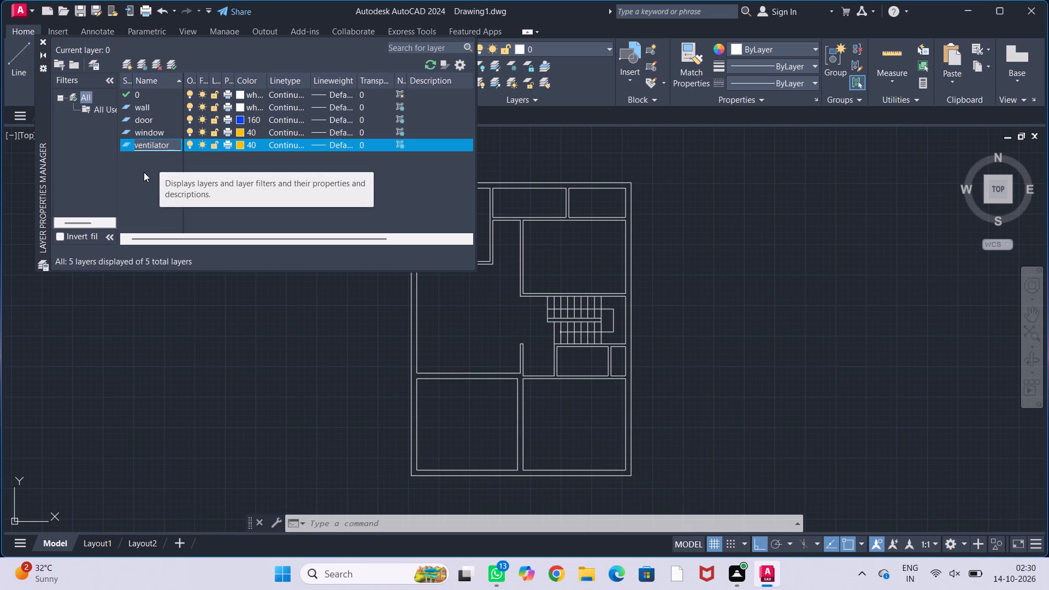
pyautogui.click(239, 144)
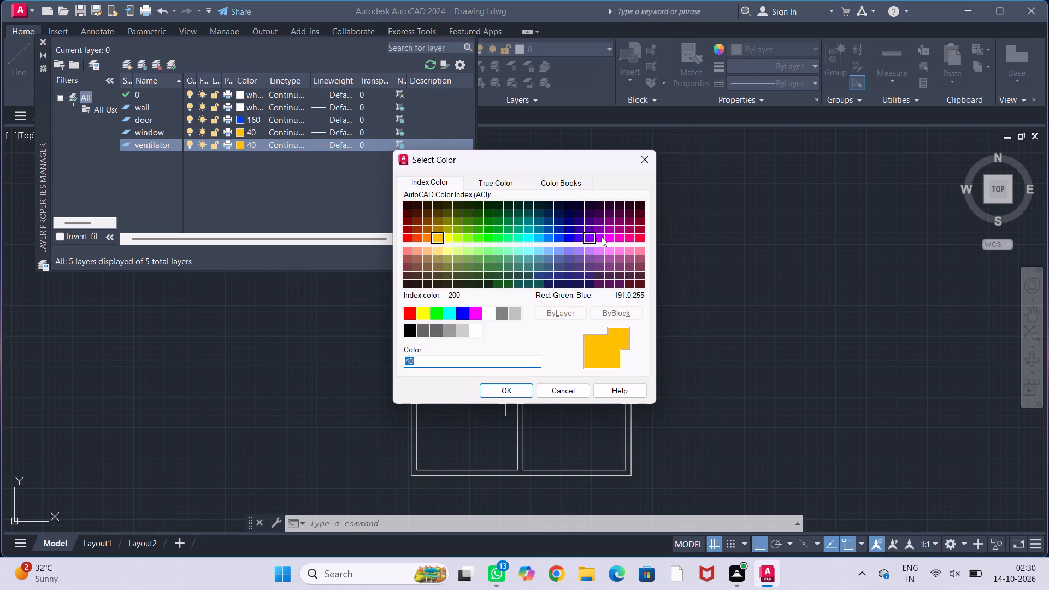
pyautogui.click(610, 236)
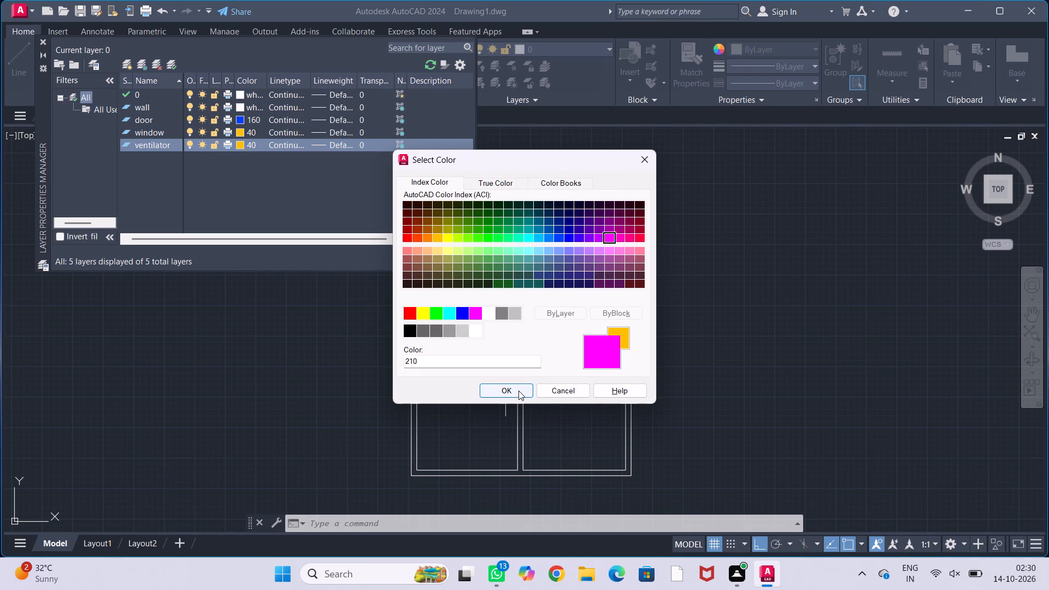
pyautogui.click(518, 391)
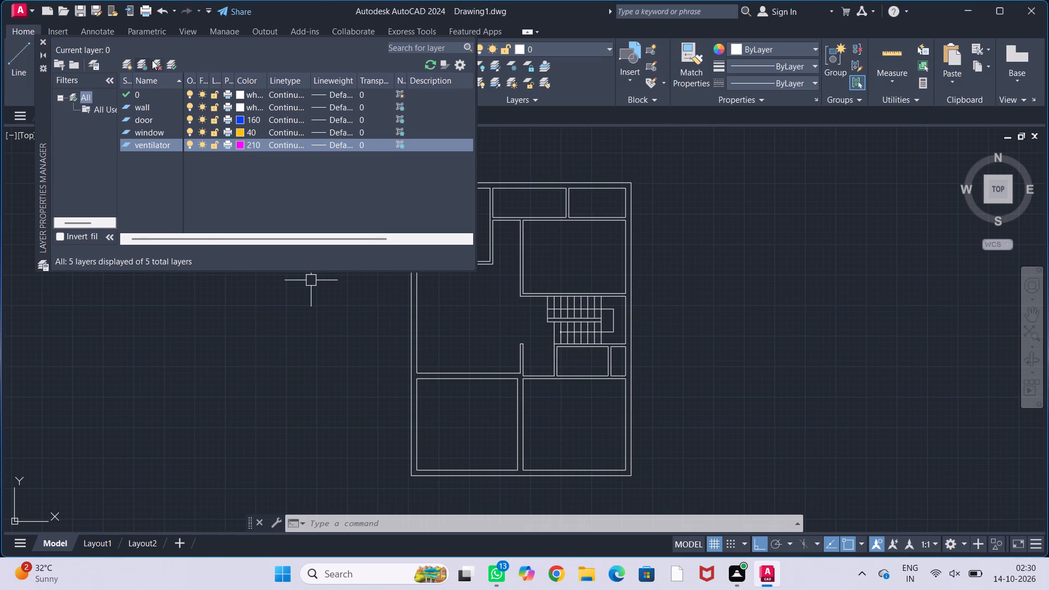
pyautogui.click(44, 43)
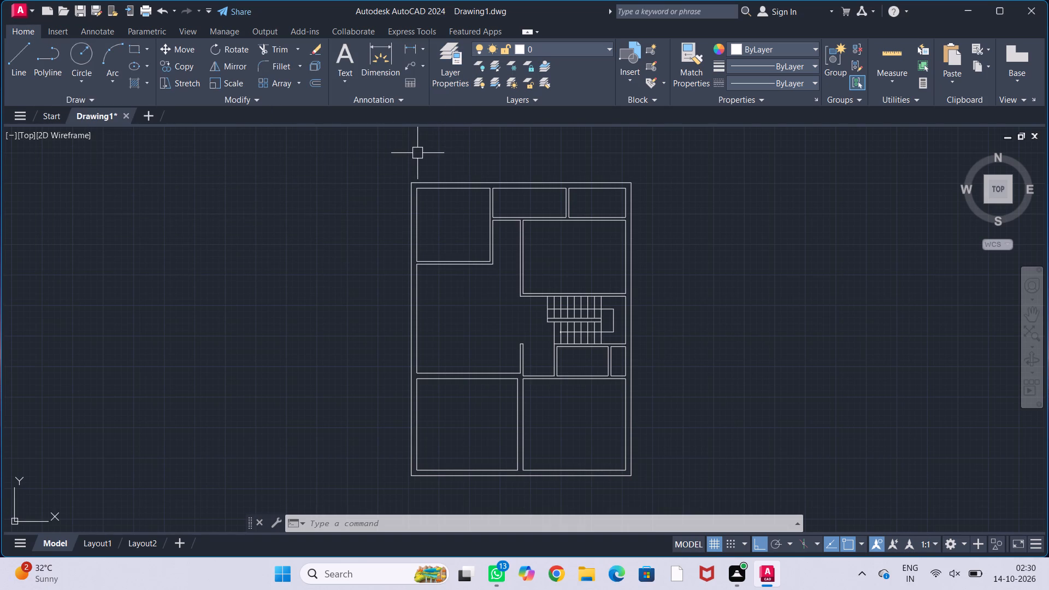
# Select the entire floor plan, including the staircase, and assign it to the wall layer.
pyautogui.scroll(-1, 417, 153)
pyautogui.click(363, 145)
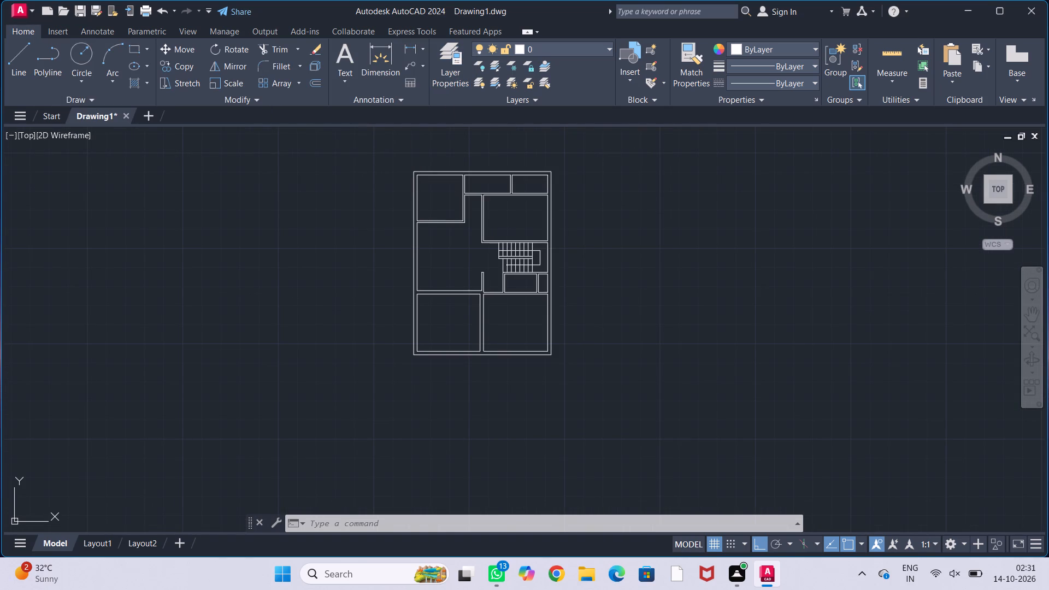
pyautogui.click(638, 383)
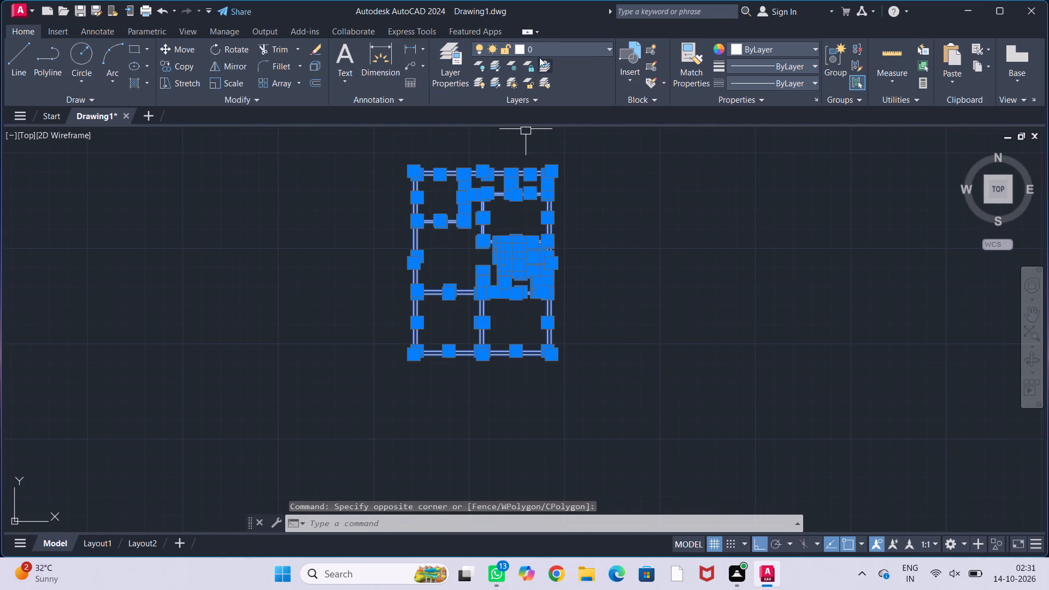
pyautogui.click(556, 52)
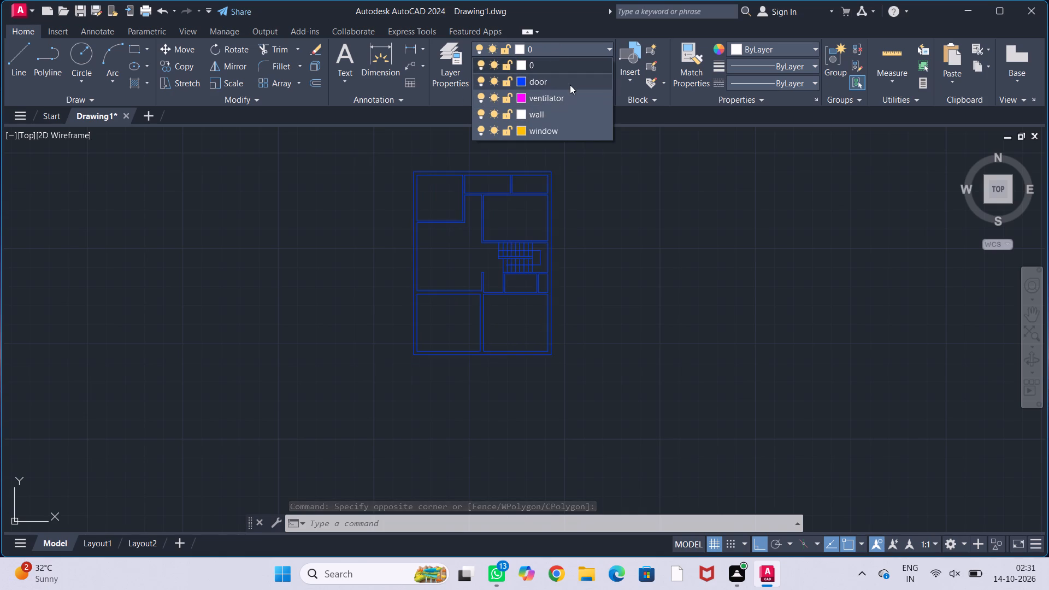
pyautogui.click(569, 115)
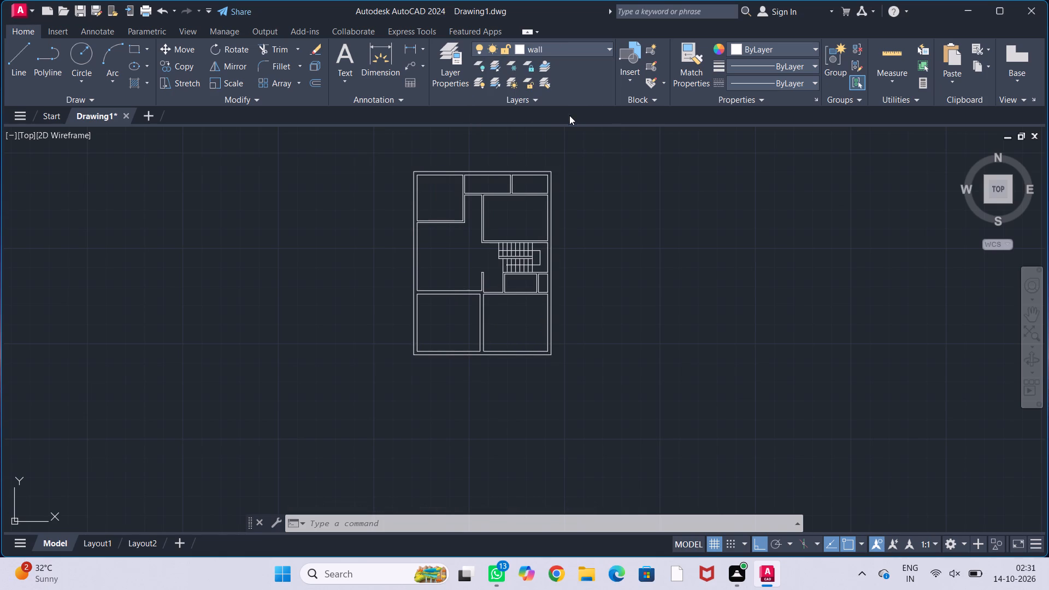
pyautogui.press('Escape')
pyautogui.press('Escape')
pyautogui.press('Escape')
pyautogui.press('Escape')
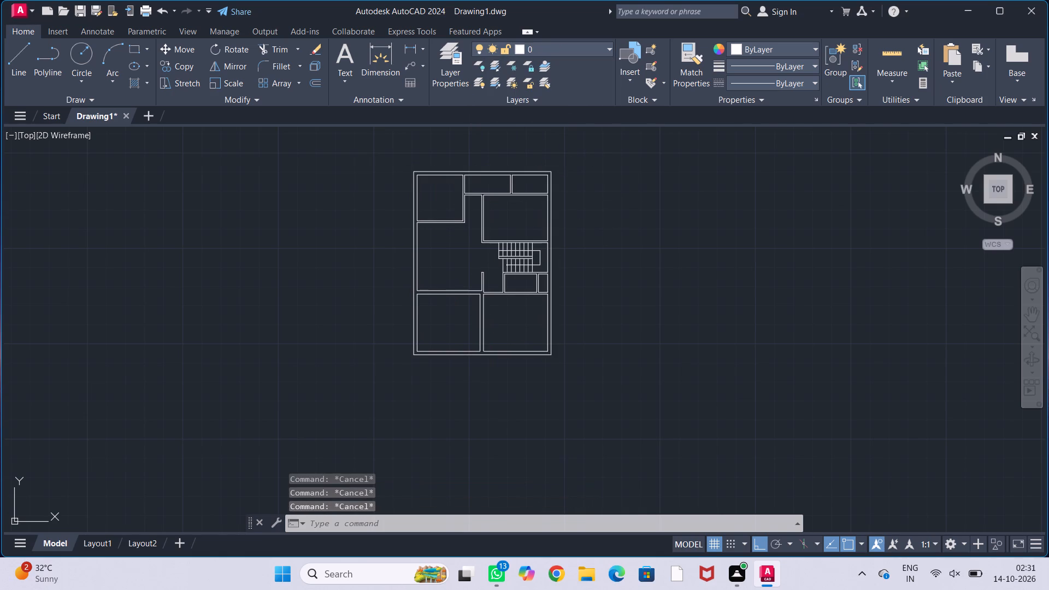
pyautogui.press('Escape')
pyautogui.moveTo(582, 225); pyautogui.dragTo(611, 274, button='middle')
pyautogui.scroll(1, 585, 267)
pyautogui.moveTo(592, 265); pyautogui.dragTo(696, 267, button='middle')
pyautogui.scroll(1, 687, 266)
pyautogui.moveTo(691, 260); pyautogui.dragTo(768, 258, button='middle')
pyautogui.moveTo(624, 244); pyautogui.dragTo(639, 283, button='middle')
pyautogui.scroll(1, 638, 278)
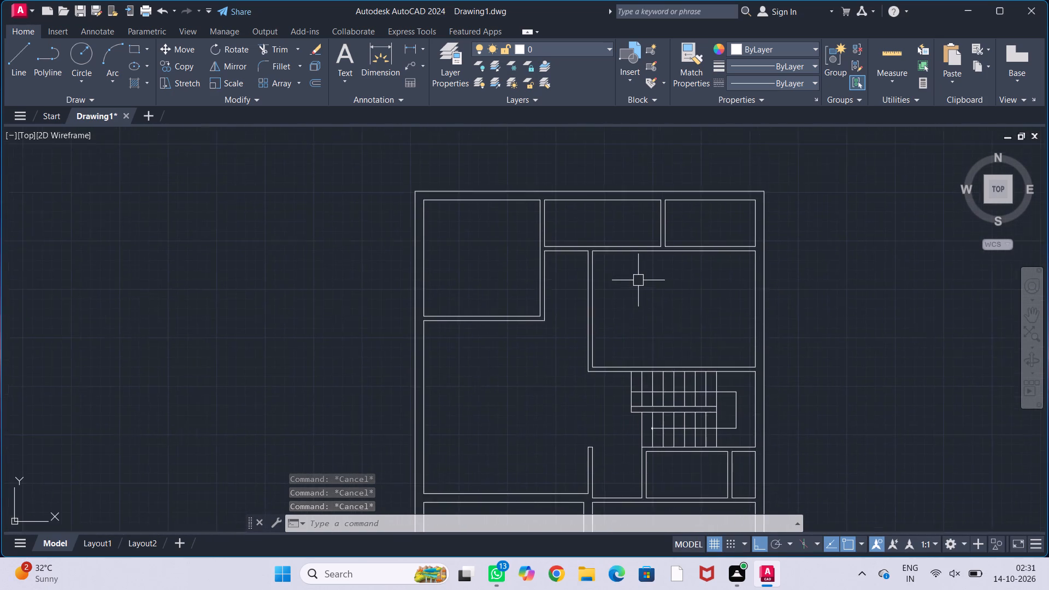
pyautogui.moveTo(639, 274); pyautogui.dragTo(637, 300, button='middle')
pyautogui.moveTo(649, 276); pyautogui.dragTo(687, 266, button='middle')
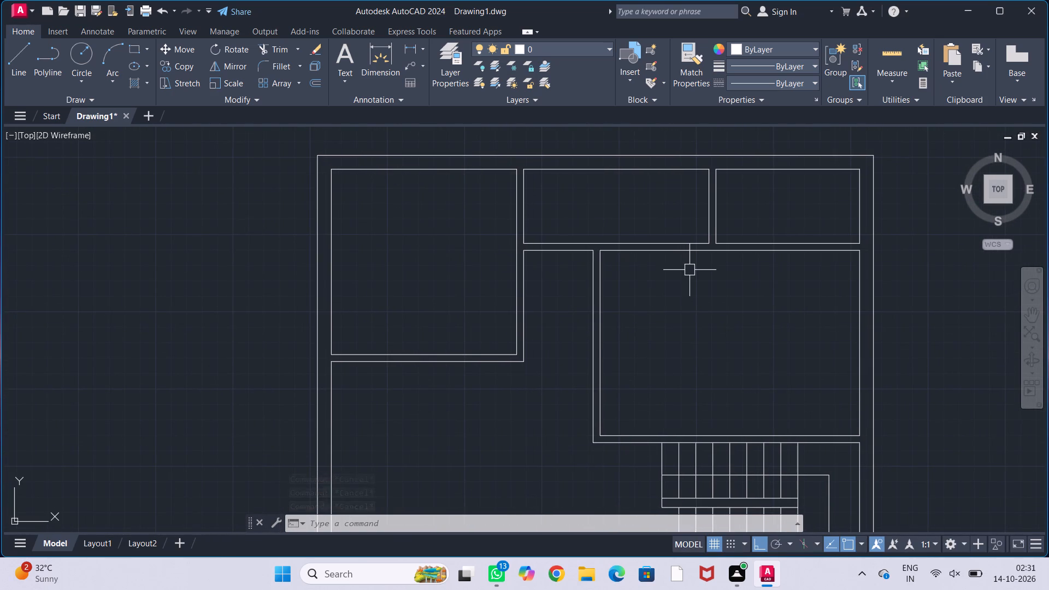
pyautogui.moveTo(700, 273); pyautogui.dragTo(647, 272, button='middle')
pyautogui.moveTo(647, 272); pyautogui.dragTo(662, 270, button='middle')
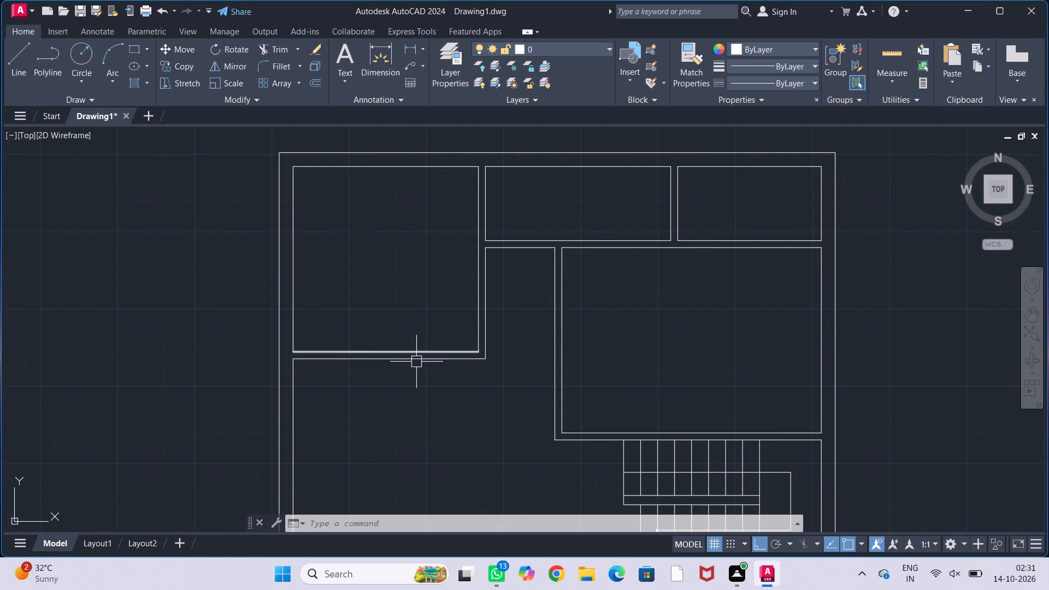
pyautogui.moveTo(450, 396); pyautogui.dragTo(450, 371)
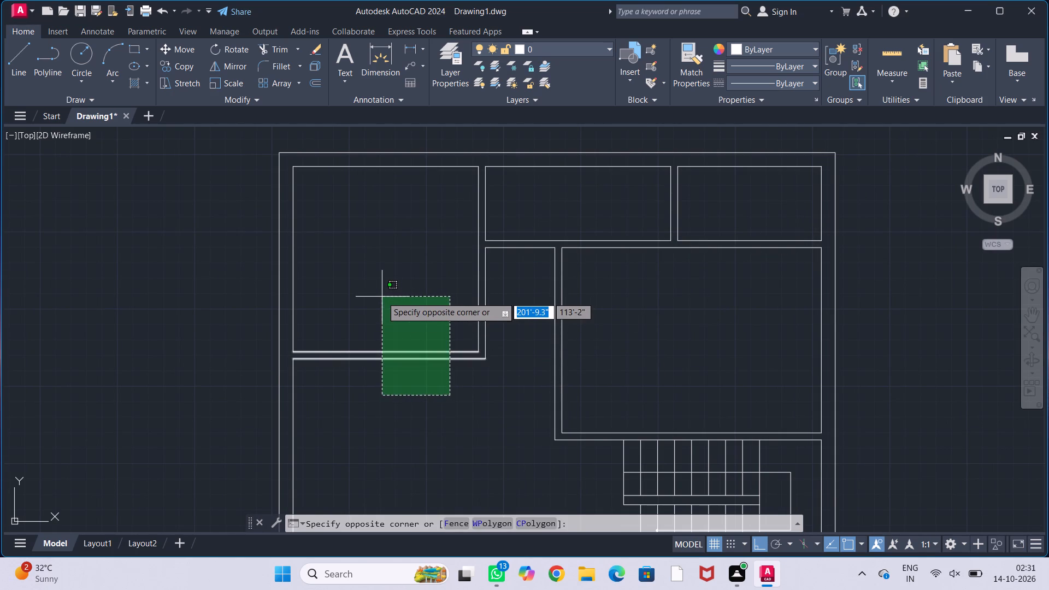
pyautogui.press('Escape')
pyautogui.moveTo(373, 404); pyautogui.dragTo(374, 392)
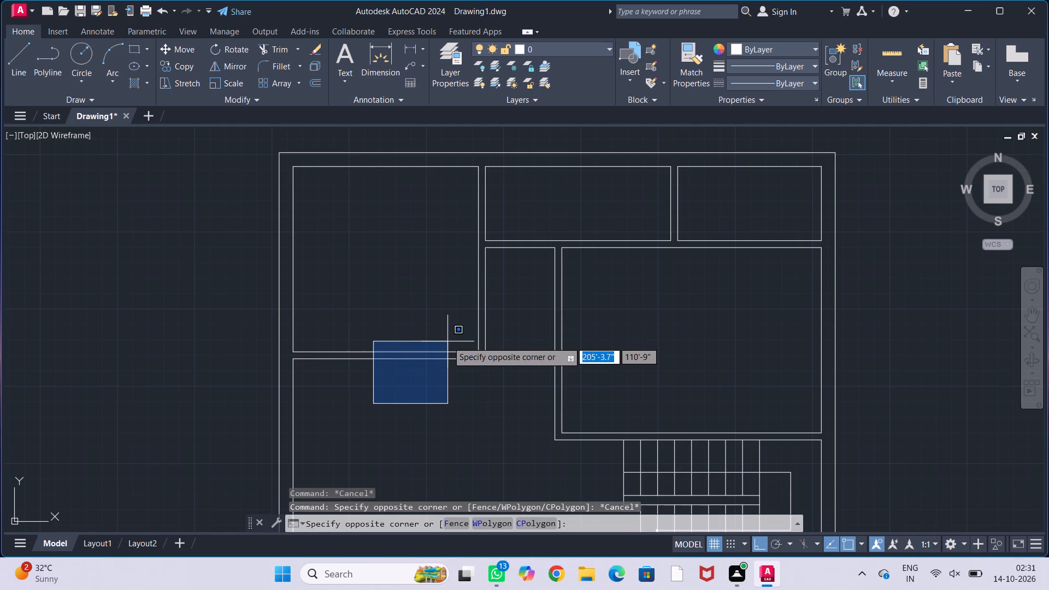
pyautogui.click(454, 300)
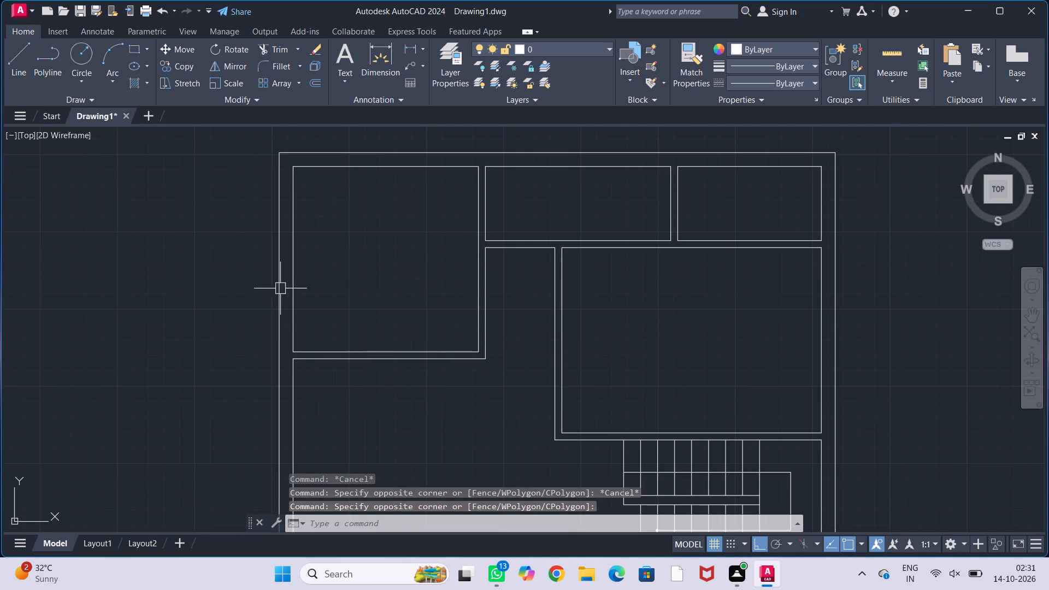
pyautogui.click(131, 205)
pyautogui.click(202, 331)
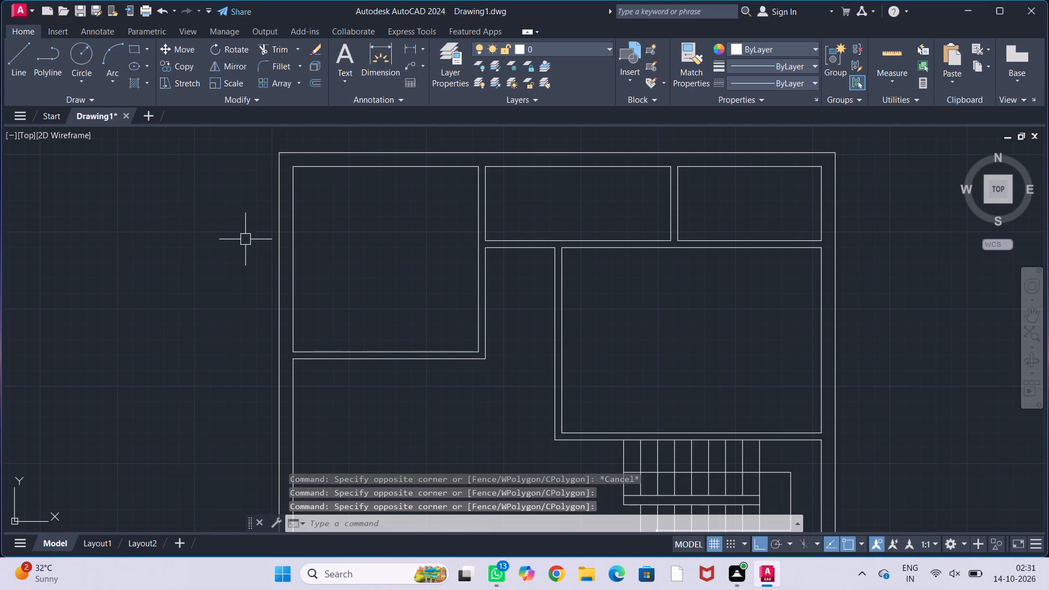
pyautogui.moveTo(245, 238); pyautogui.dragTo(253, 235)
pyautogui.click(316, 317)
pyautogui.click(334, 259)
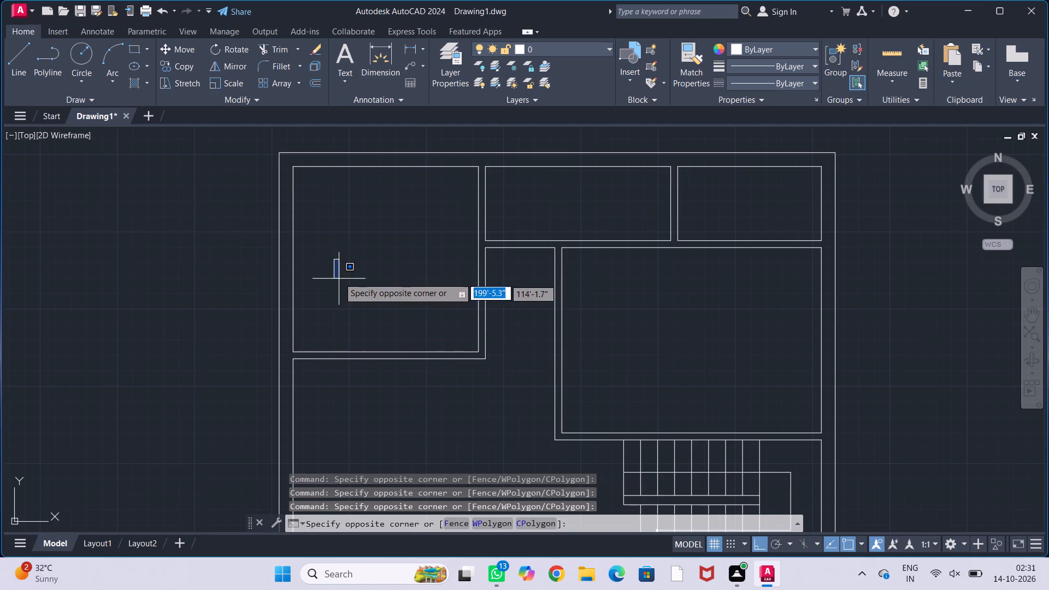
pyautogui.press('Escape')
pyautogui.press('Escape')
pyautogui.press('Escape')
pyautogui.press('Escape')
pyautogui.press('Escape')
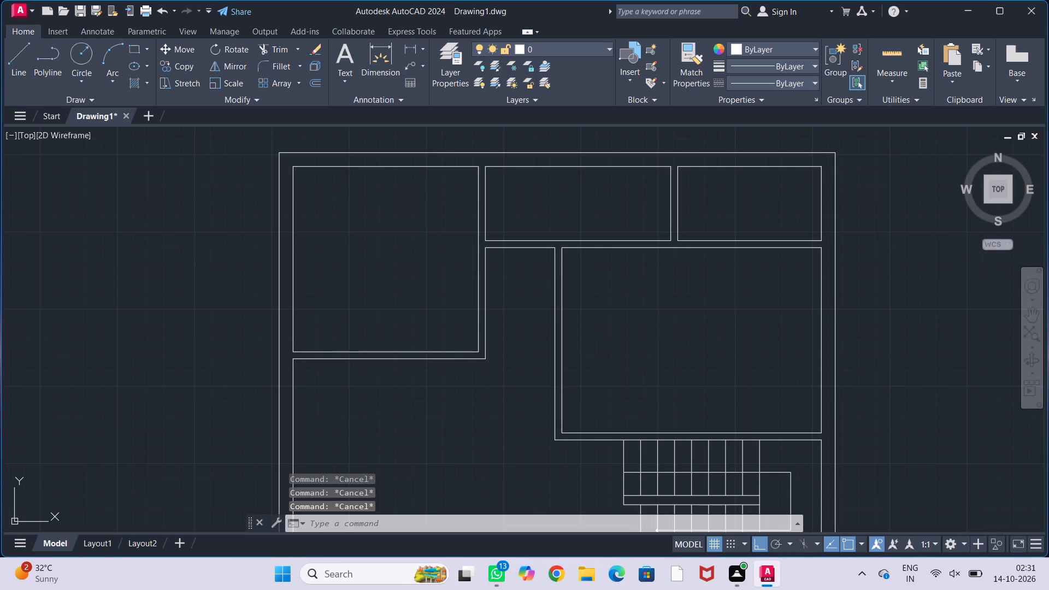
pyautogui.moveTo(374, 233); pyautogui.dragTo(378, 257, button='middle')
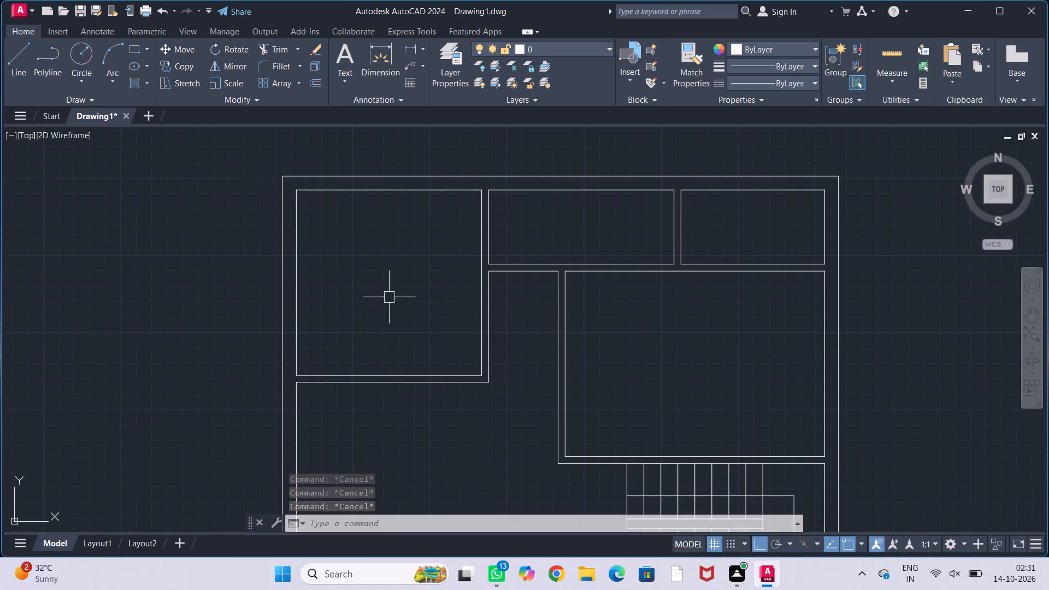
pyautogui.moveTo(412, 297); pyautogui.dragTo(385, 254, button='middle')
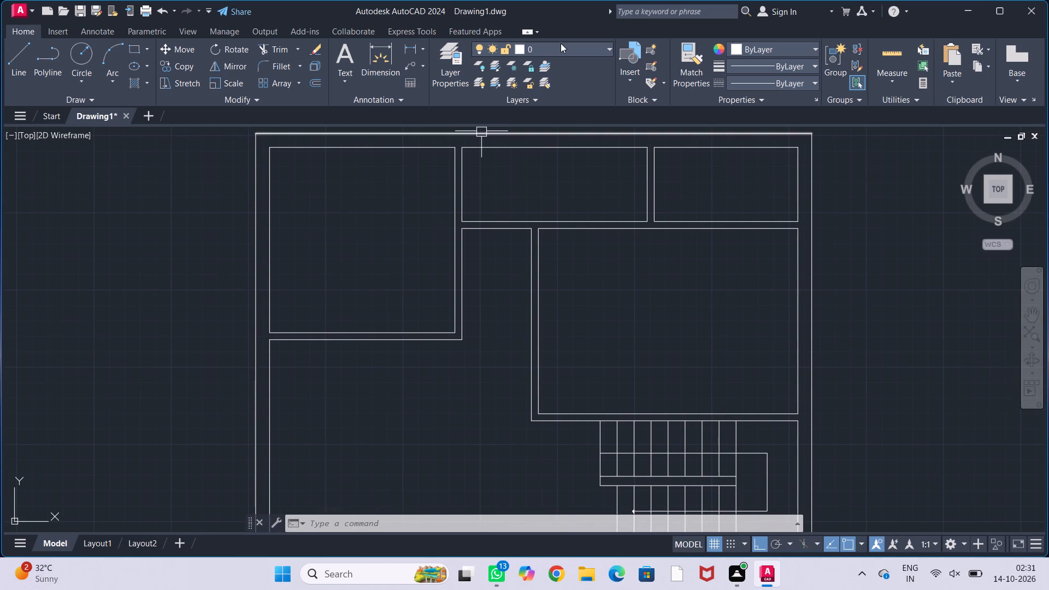
# Make the wall layer the current layer.
pyautogui.click(562, 42)
pyautogui.click(565, 116)
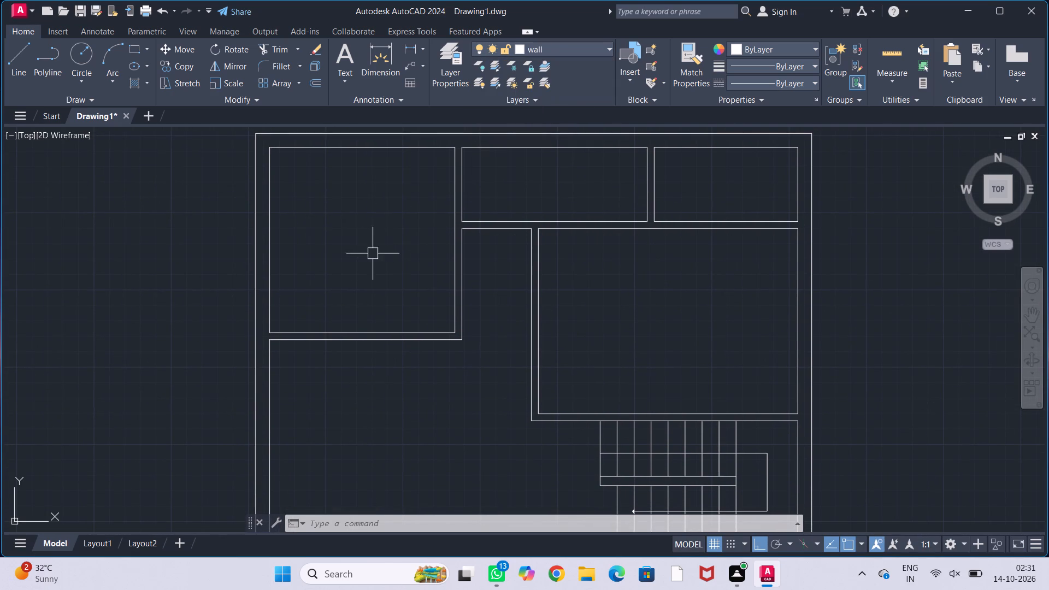
# Offset the lower inner wall line of the upper-left room 4.5" into the room.
pyautogui.moveTo(412, 246); pyautogui.dragTo(465, 240, button='middle')
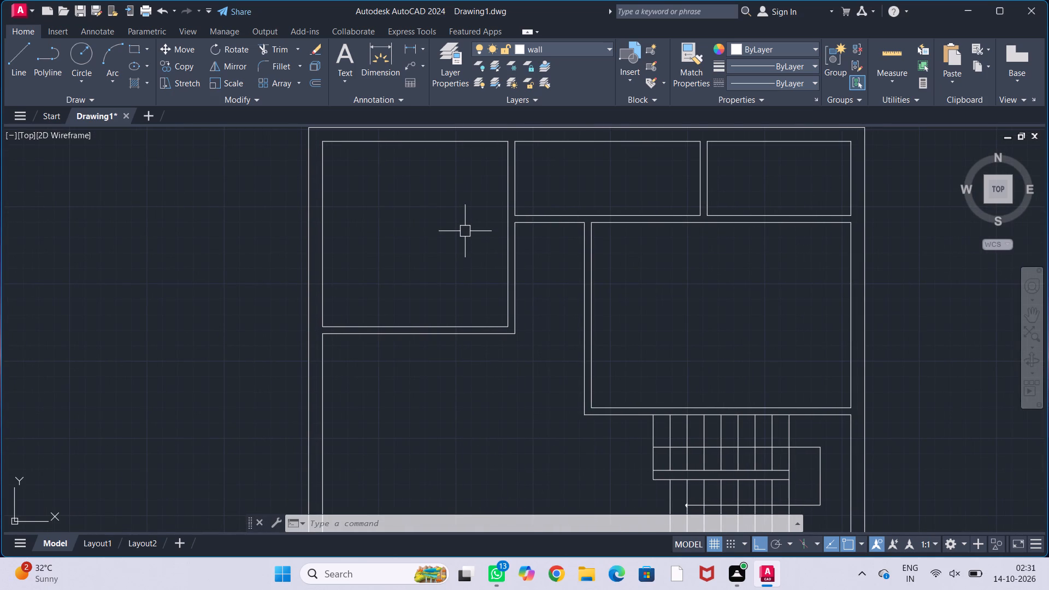
pyautogui.moveTo(465, 229); pyautogui.dragTo(472, 258, button='middle')
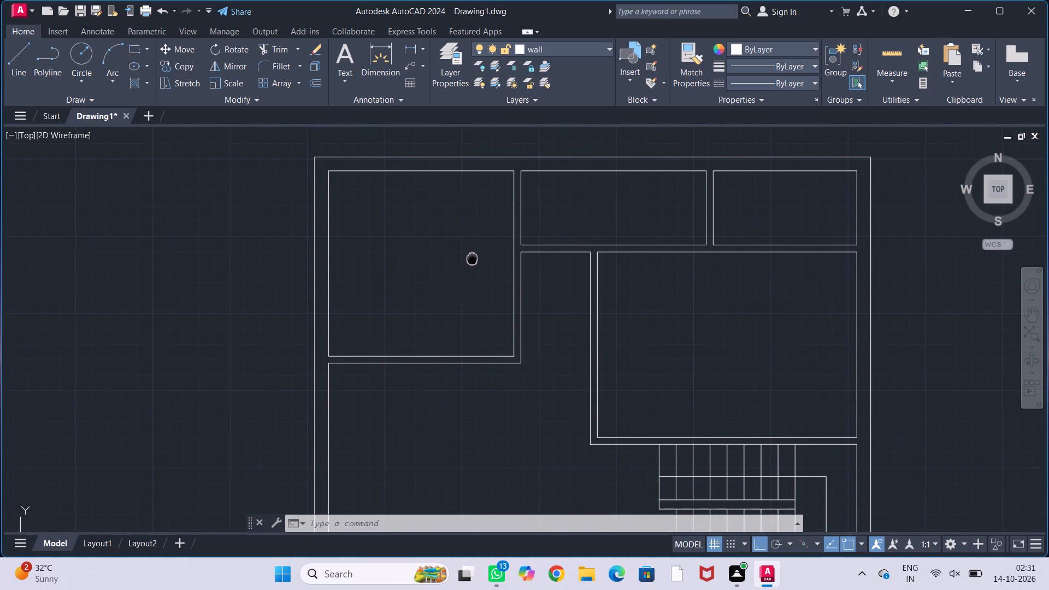
pyautogui.moveTo(472, 258); pyautogui.dragTo(449, 249, button='middle')
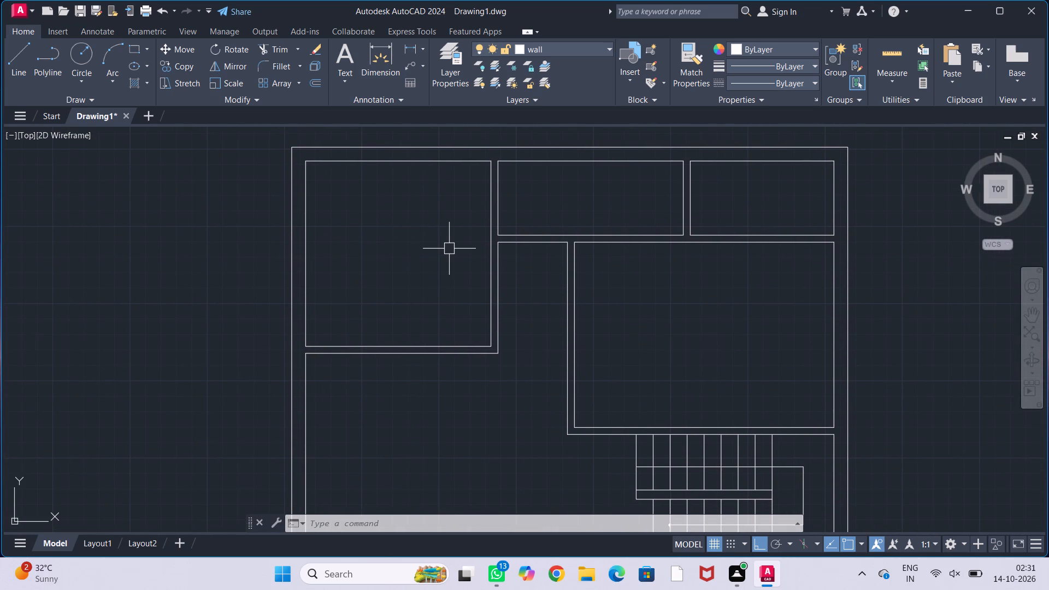
pyautogui.write('off')
pyautogui.press('Return')
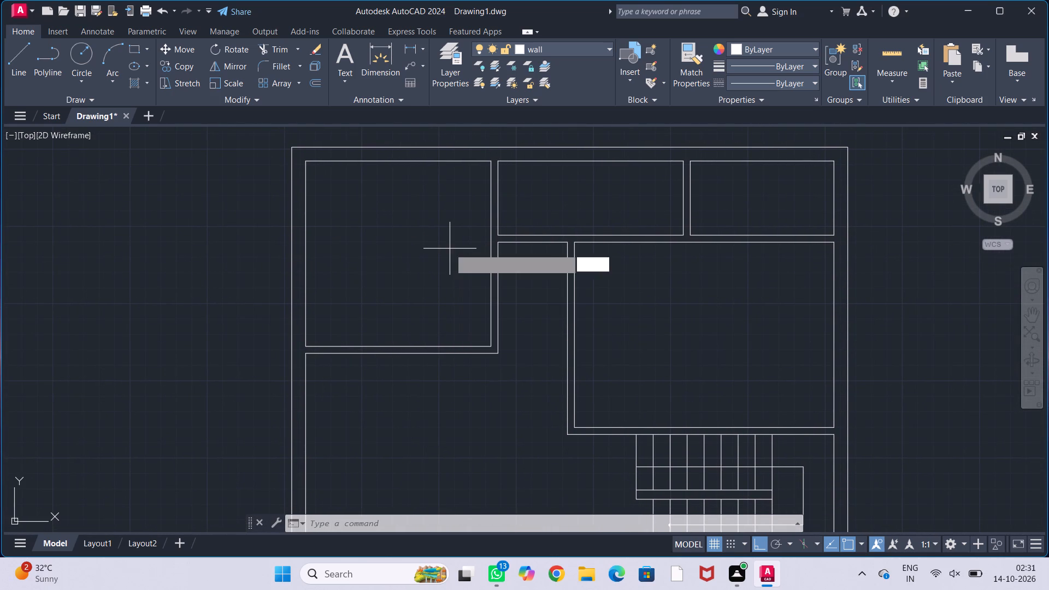
pyautogui.write('4.5"')
pyautogui.press('Return')
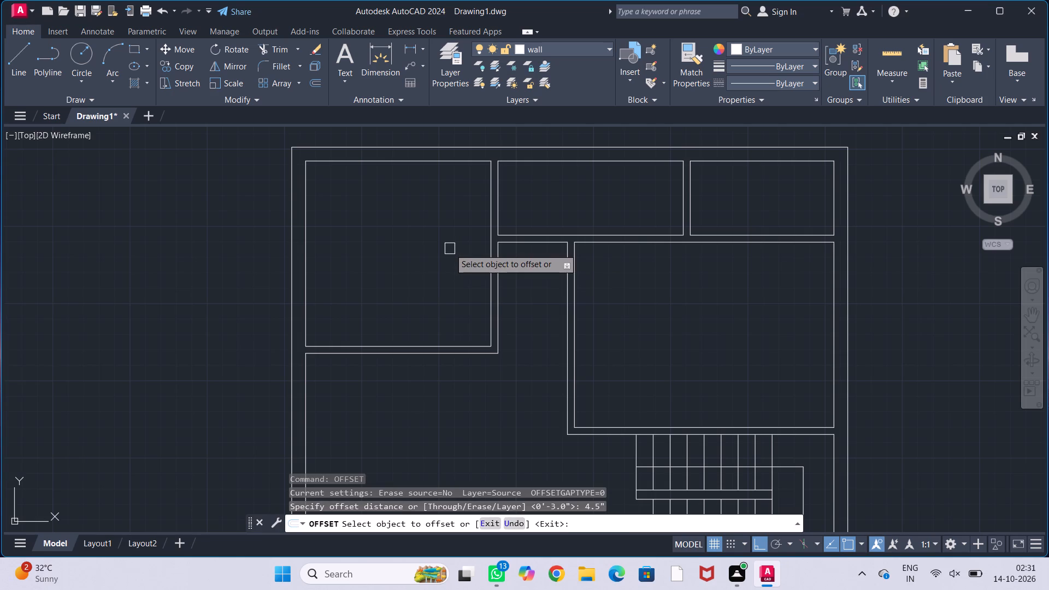
pyautogui.click(449, 342)
pyautogui.click(452, 318)
pyautogui.press('Escape')
pyautogui.press('Escape')
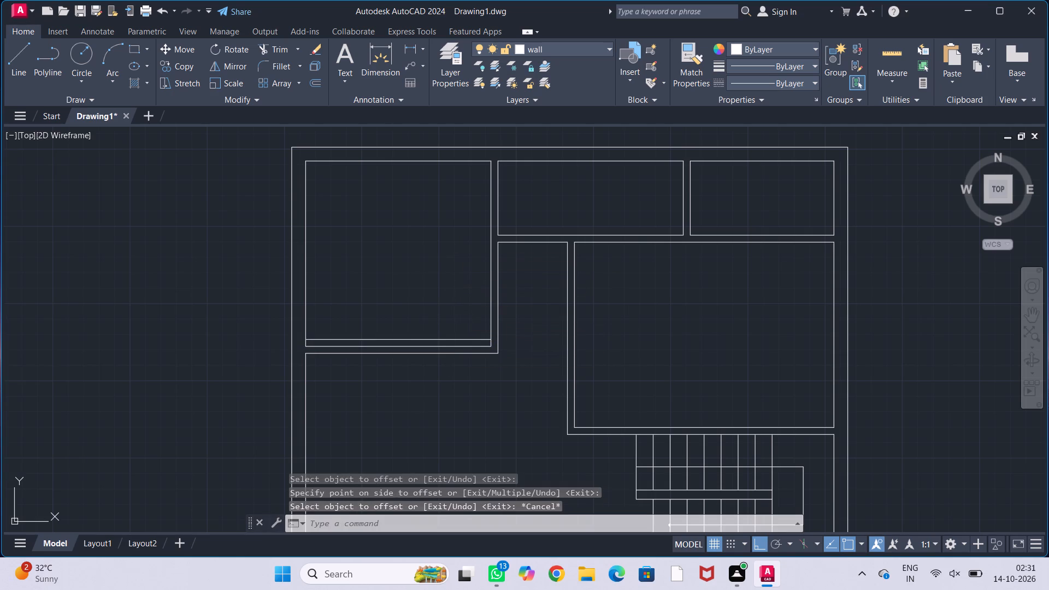
pyautogui.press('Escape')
pyautogui.press('Escape')
# Offset the new 4.5" line 4' further up into the upper-left room to mark the door opening's width.
pyautogui.moveTo(452, 318); pyautogui.dragTo(432, 262, button='middle')
pyautogui.moveTo(432, 262); pyautogui.dragTo(444, 286, button='middle')
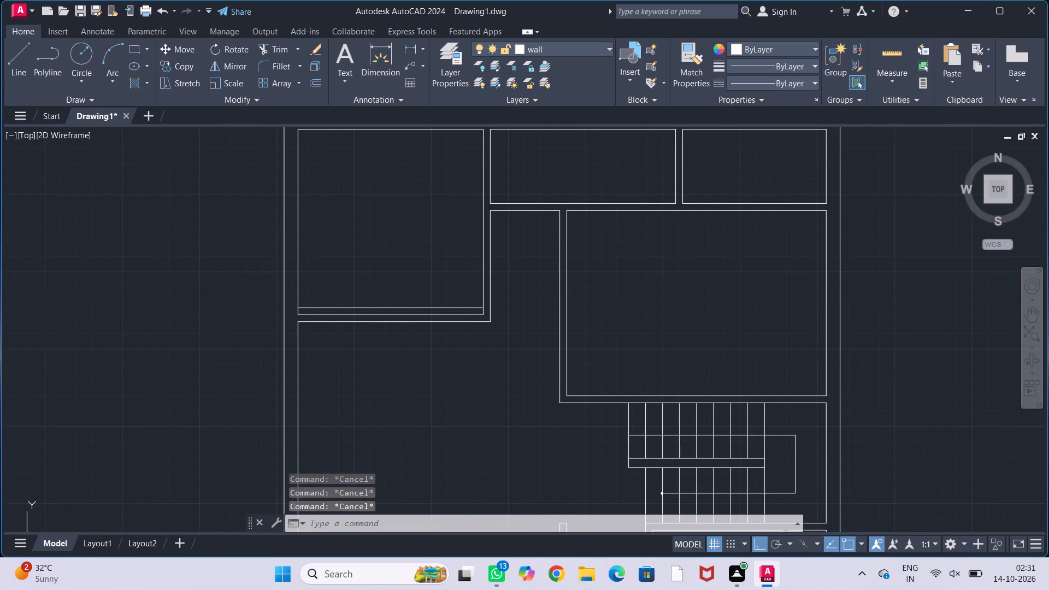
pyautogui.write('off')
pyautogui.press('Return')
pyautogui.write("4'")
pyautogui.press('Return')
pyautogui.click(447, 306)
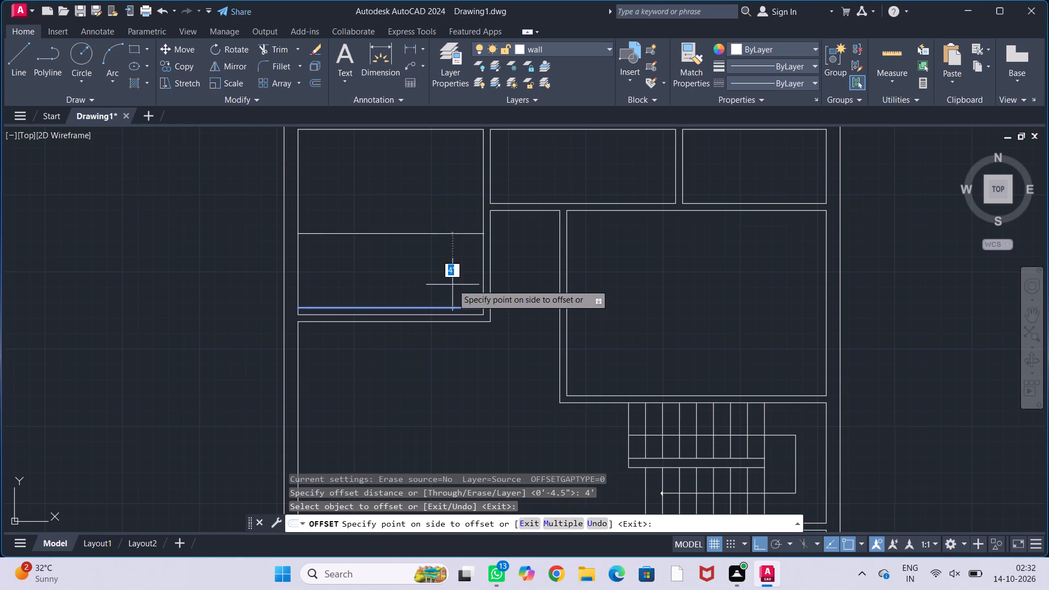
pyautogui.click(452, 280)
pyautogui.press('Escape')
pyautogui.press('Escape')
pyautogui.press('Escape')
pyautogui.press('Escape')
# Extend both door-opening lines across the right-hand partition wall of the upper-left room to its outer face.
pyautogui.write('ex')
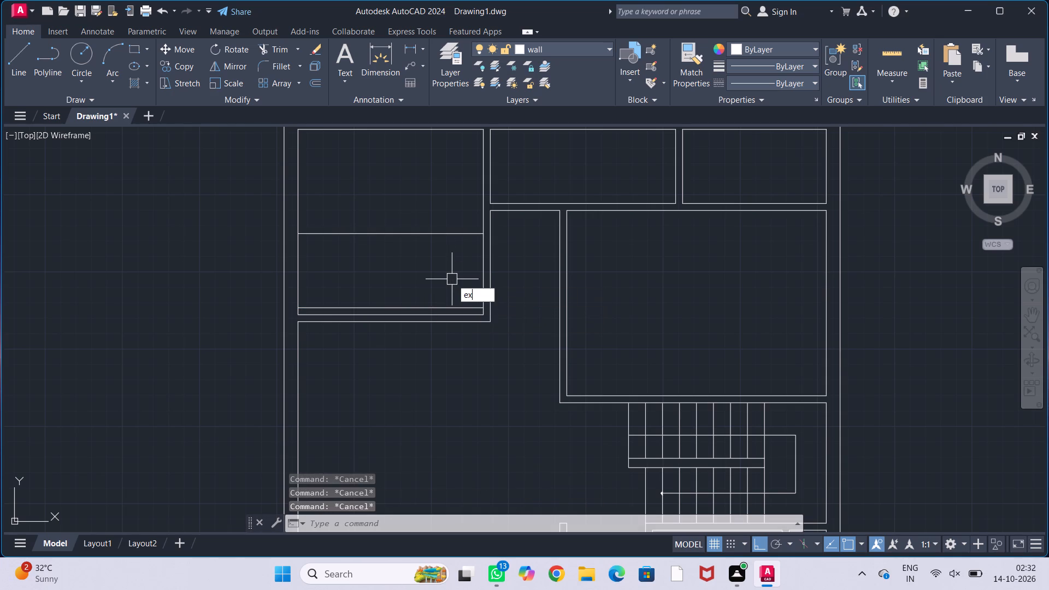
pyautogui.press('Return')
pyautogui.click(458, 234)
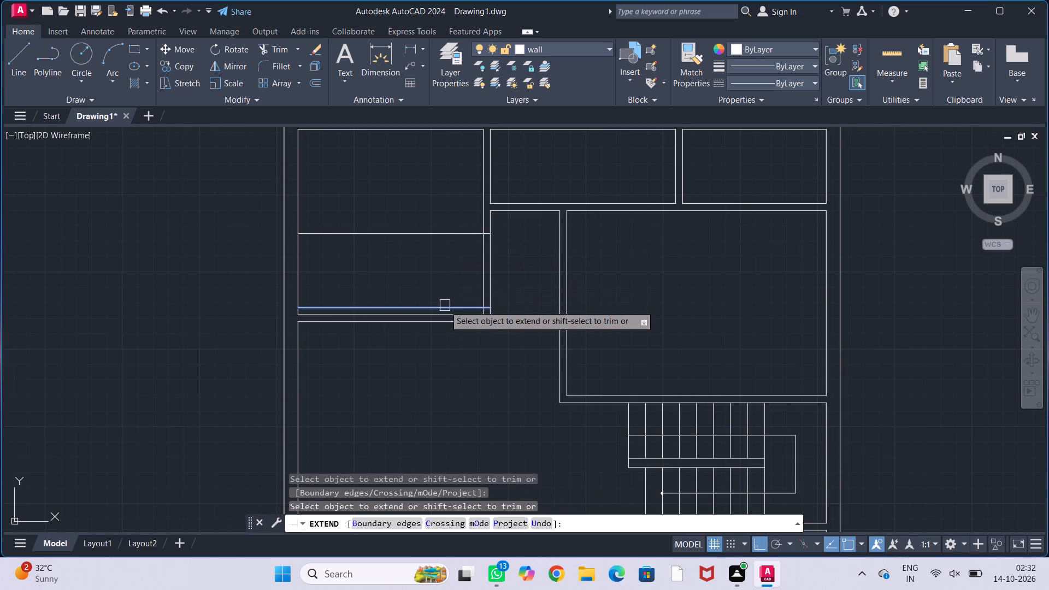
pyautogui.click(445, 305)
pyautogui.press('Escape')
pyautogui.press('Escape')
pyautogui.press('Escape')
pyautogui.press('Escape')
# Trim the two offset lines inside the room and the wall lines between them to cut the 4' door opening.
pyautogui.write('tr')
pyautogui.press('Return')
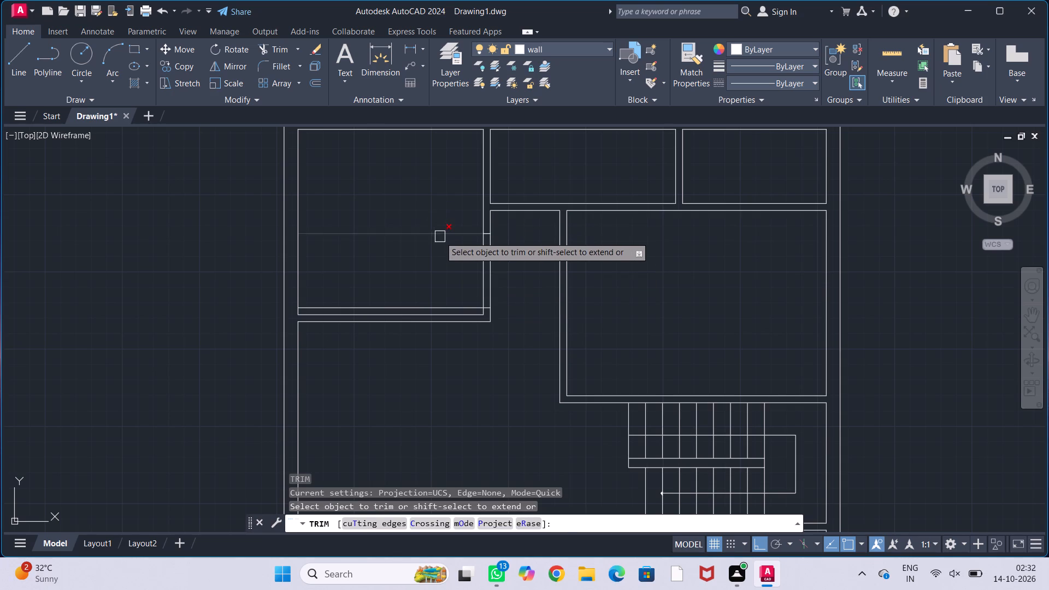
pyautogui.click(440, 237)
pyautogui.click(435, 304)
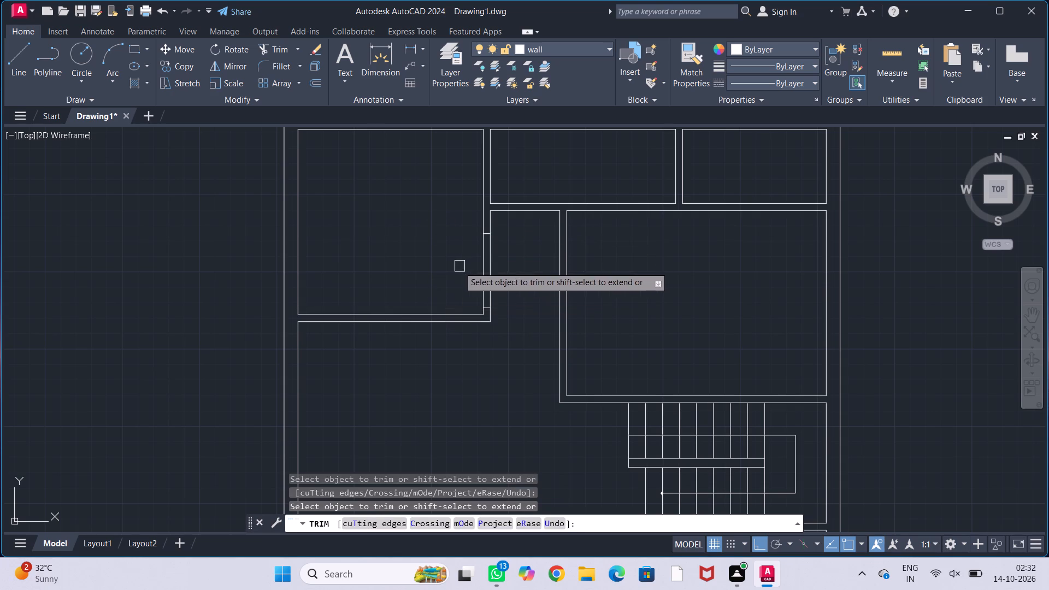
pyautogui.moveTo(458, 267); pyautogui.dragTo(517, 277)
pyautogui.press('Escape')
pyautogui.press('Escape')
pyautogui.press('Escape')
pyautogui.press('Escape')
pyautogui.press('Escape')
# Draw a line across the wall between the upper-left and upper-middle rooms, at the midpoint of the upper-middle room's side wall.
pyautogui.scroll(-1, 460, 257)
pyautogui.moveTo(456, 250); pyautogui.dragTo(463, 276, button='middle')
pyautogui.moveTo(439, 262); pyautogui.dragTo(456, 259, button='middle')
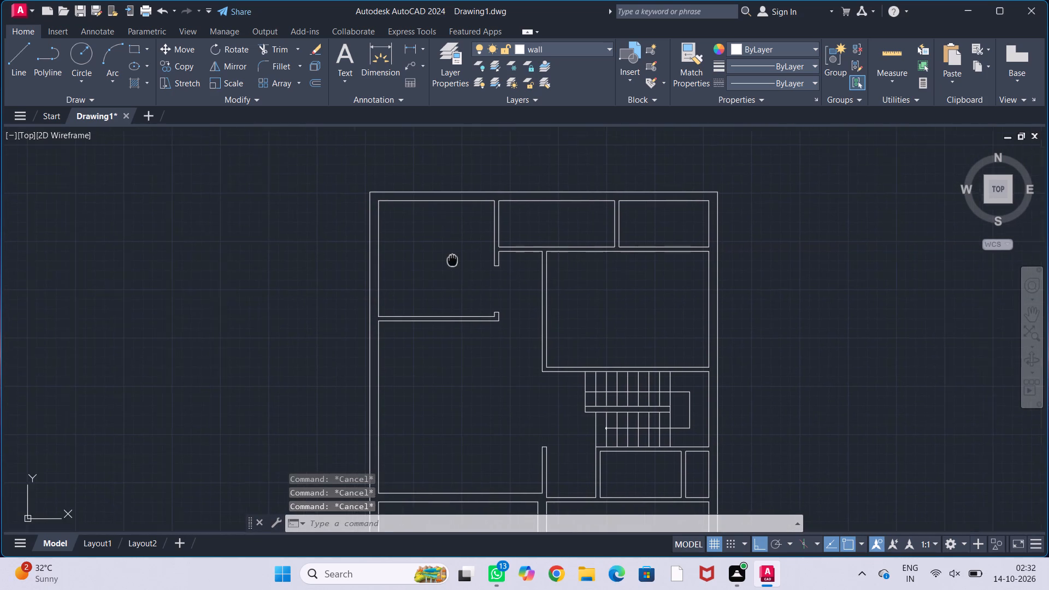
pyautogui.moveTo(456, 259); pyautogui.dragTo(468, 268, button='middle')
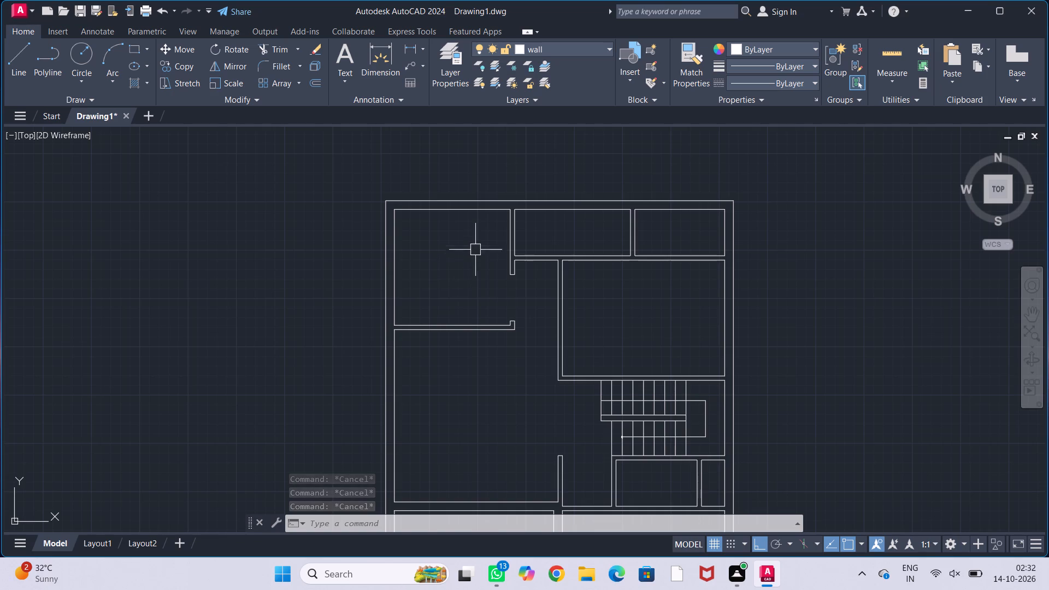
pyautogui.scroll(1, 522, 233)
pyautogui.moveTo(524, 231); pyautogui.dragTo(538, 219, button='middle')
pyautogui.scroll(1, 537, 219)
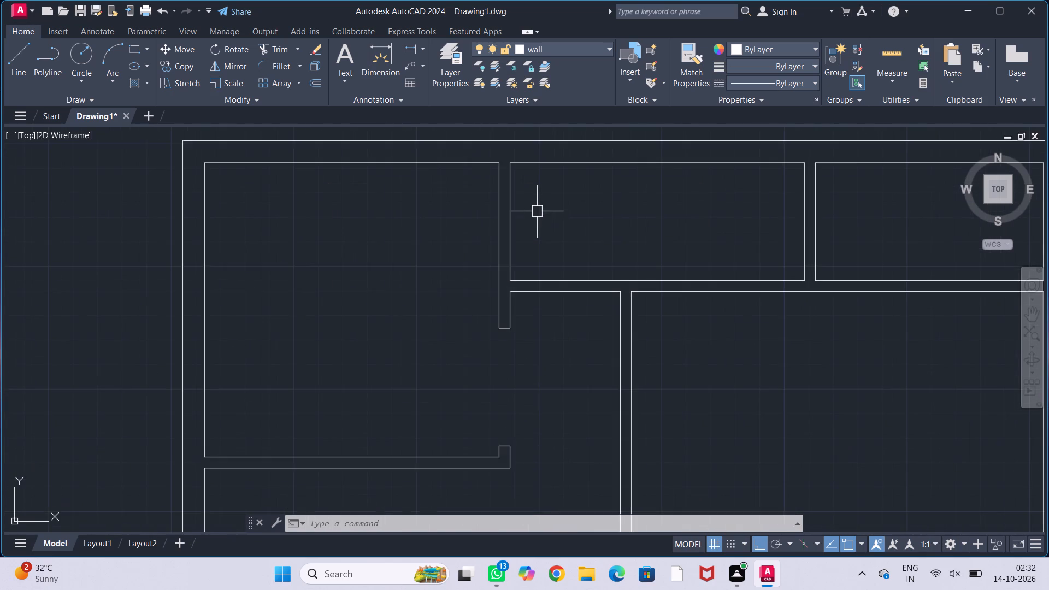
pyautogui.moveTo(538, 211); pyautogui.dragTo(549, 229, button='middle')
pyautogui.press('l')
pyautogui.press('Return')
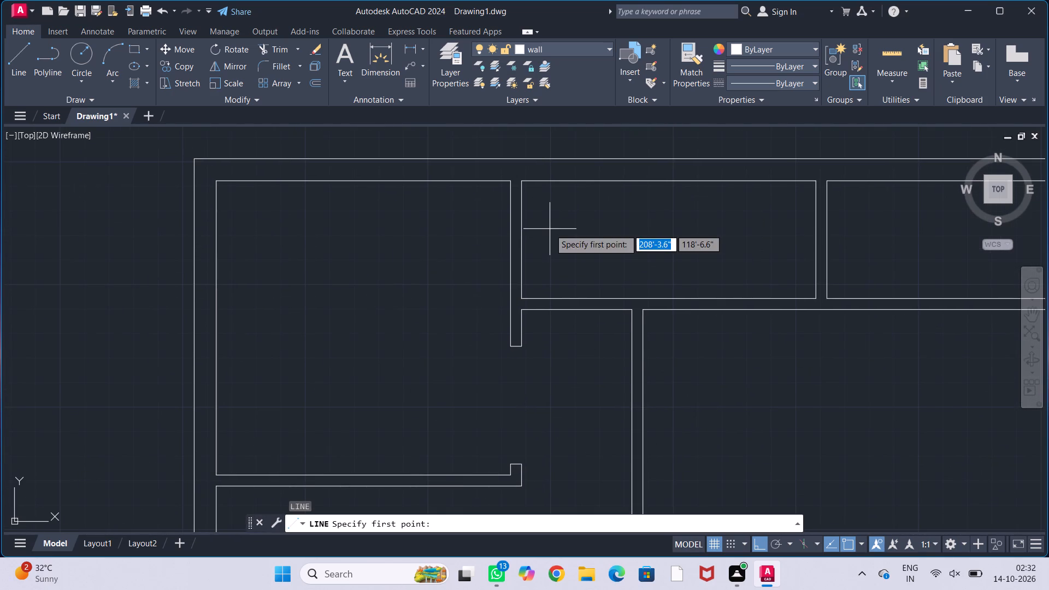
pyautogui.click(523, 244)
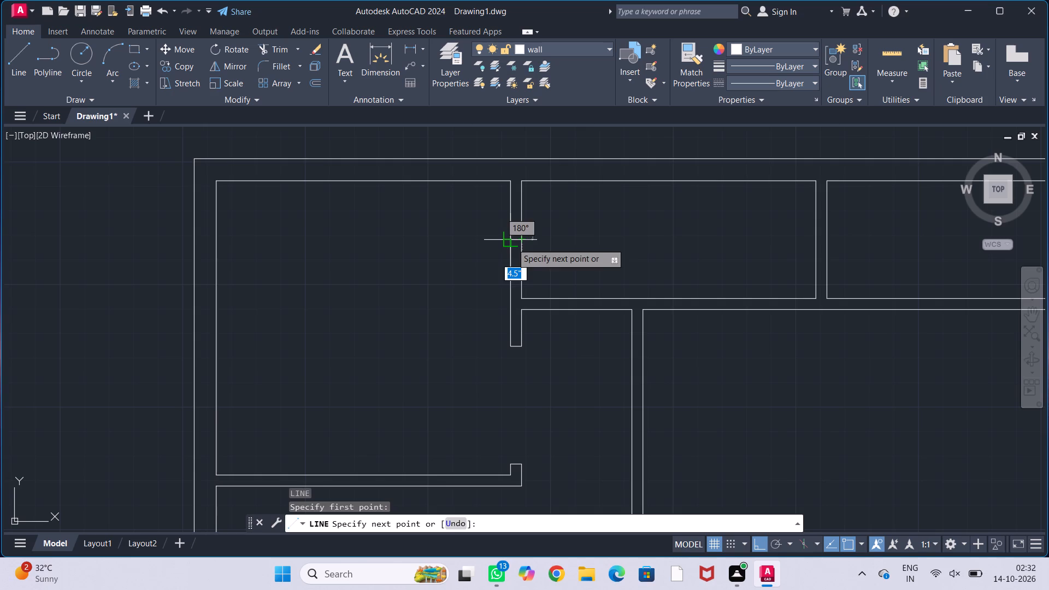
pyautogui.click(511, 243)
pyautogui.press('Escape')
pyautogui.press('Escape')
pyautogui.press('Escape')
pyautogui.press('Escape')
pyautogui.middleClick(558, 237)
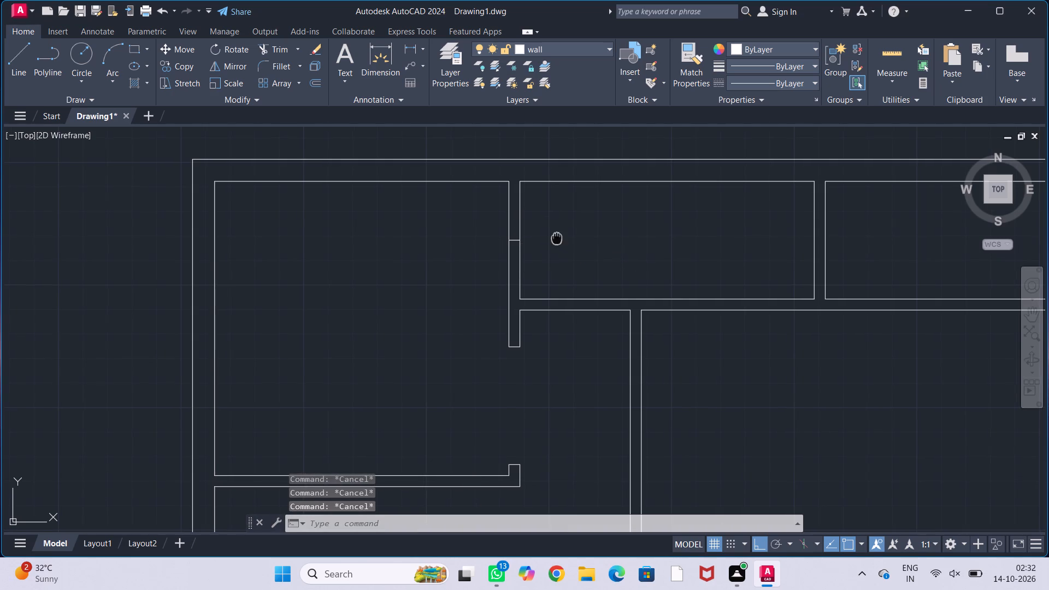
# Offset the midpoint line across the wall between the upper-left and upper-middle rooms by 1.5' to both sides.
pyautogui.write('off')
pyautogui.press('Return')
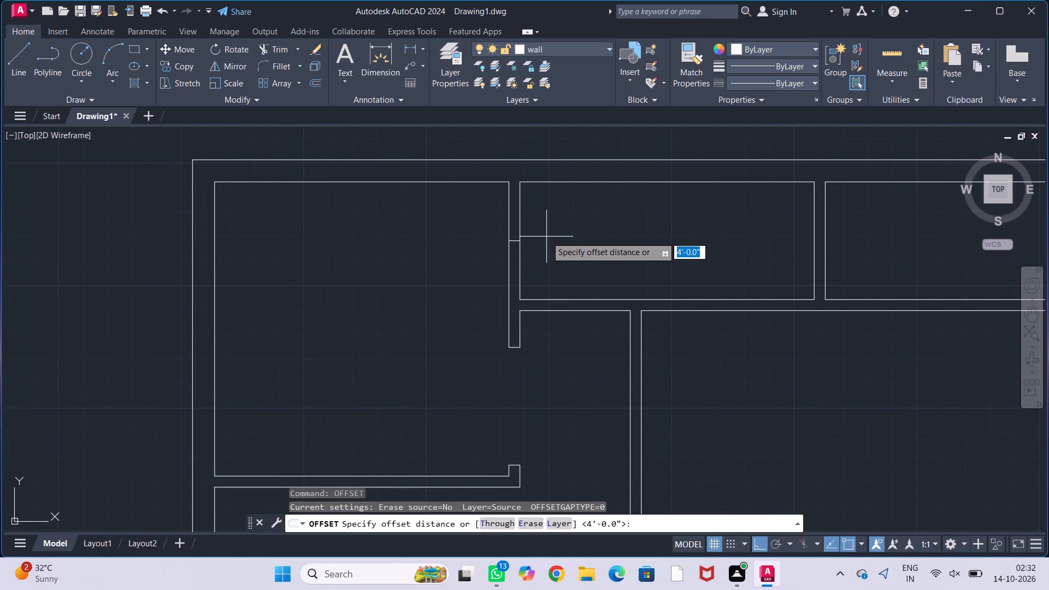
pyautogui.write("1.5'")
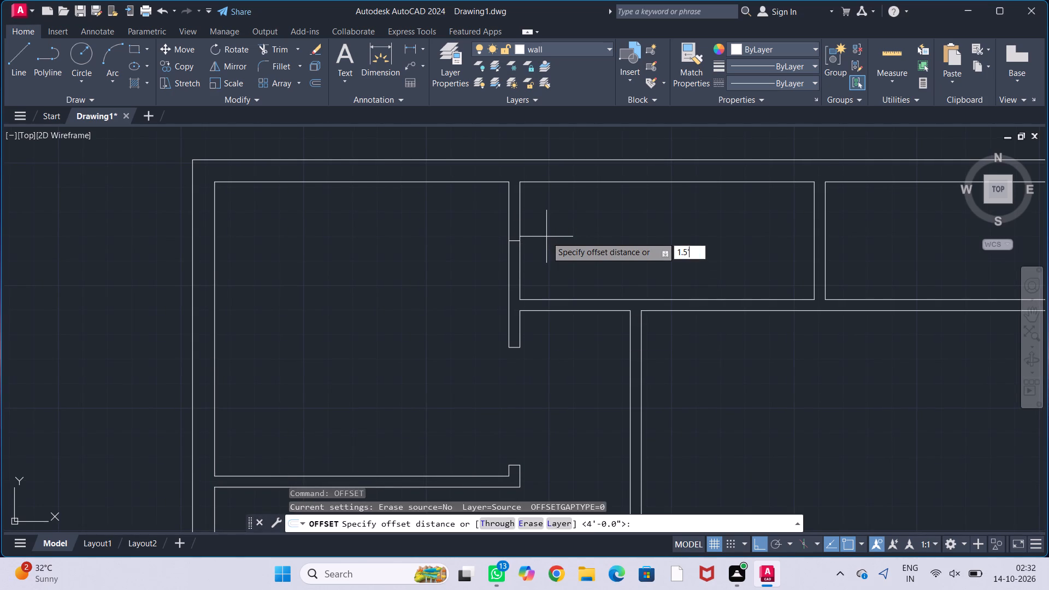
pyautogui.press('Return')
pyautogui.scroll(1, 509, 243)
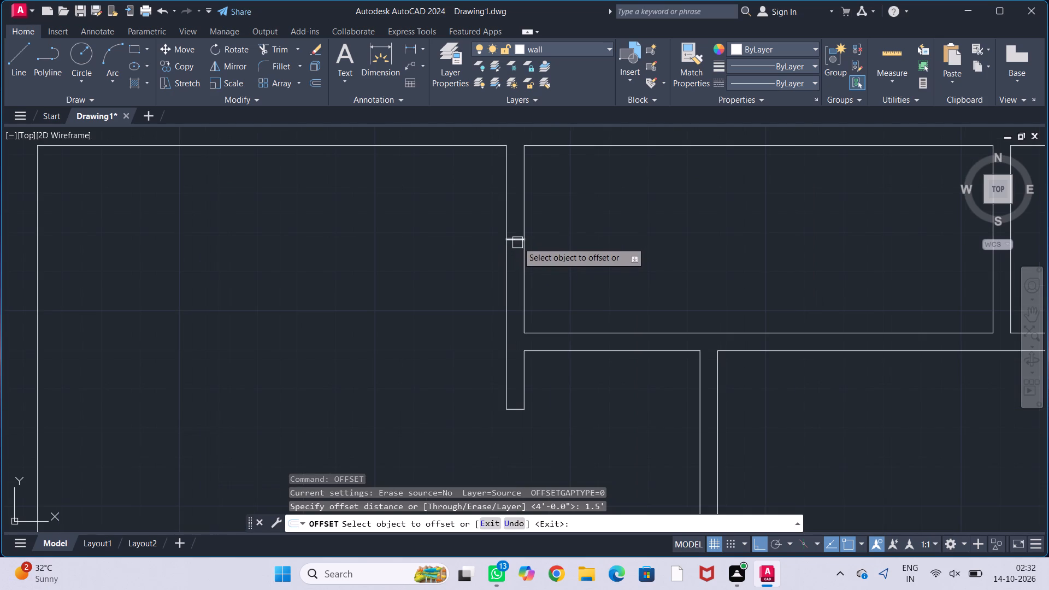
pyautogui.click(517, 241)
pyautogui.click(515, 207)
pyautogui.click(517, 241)
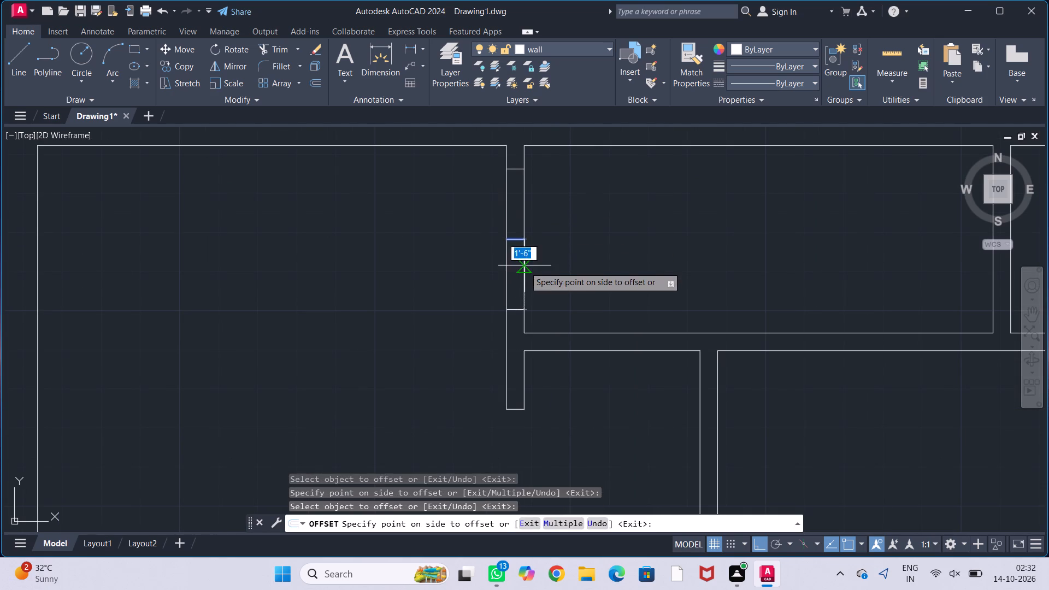
pyautogui.click(524, 268)
pyautogui.press('Escape')
pyautogui.press('Escape')
pyautogui.press('Escape')
pyautogui.press('Escape')
pyautogui.press('Escape')
# Trim the wall lines between the two offset lines and remove the middle line to cut the 3' door opening.
pyautogui.write('tr')
pyautogui.press('Return')
pyautogui.moveTo(465, 212); pyautogui.dragTo(618, 215)
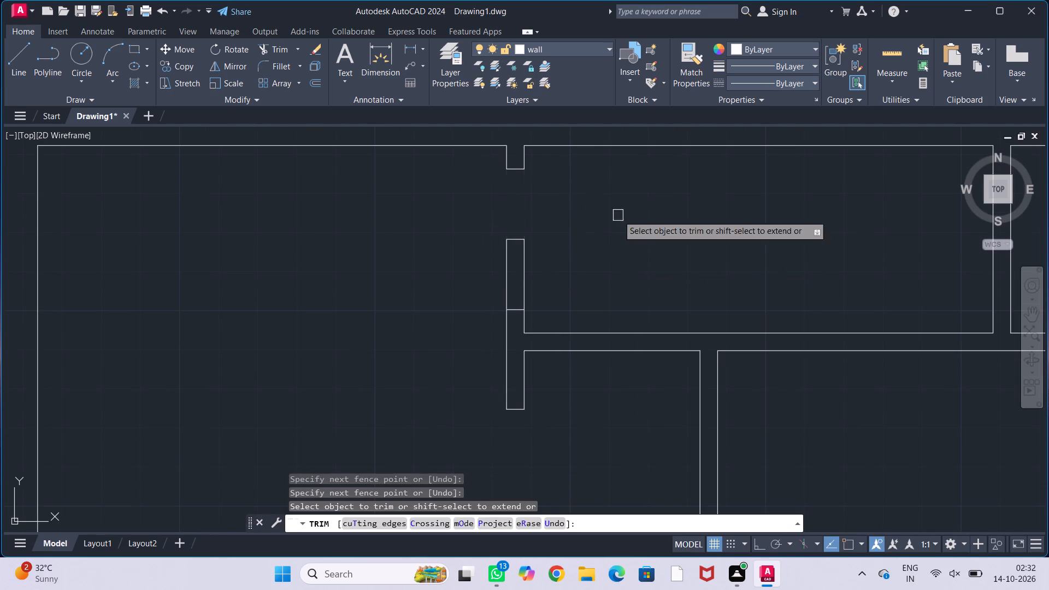
pyautogui.moveTo(447, 272); pyautogui.dragTo(556, 284)
pyautogui.click(511, 241)
pyautogui.press('Escape')
pyautogui.press('Escape')
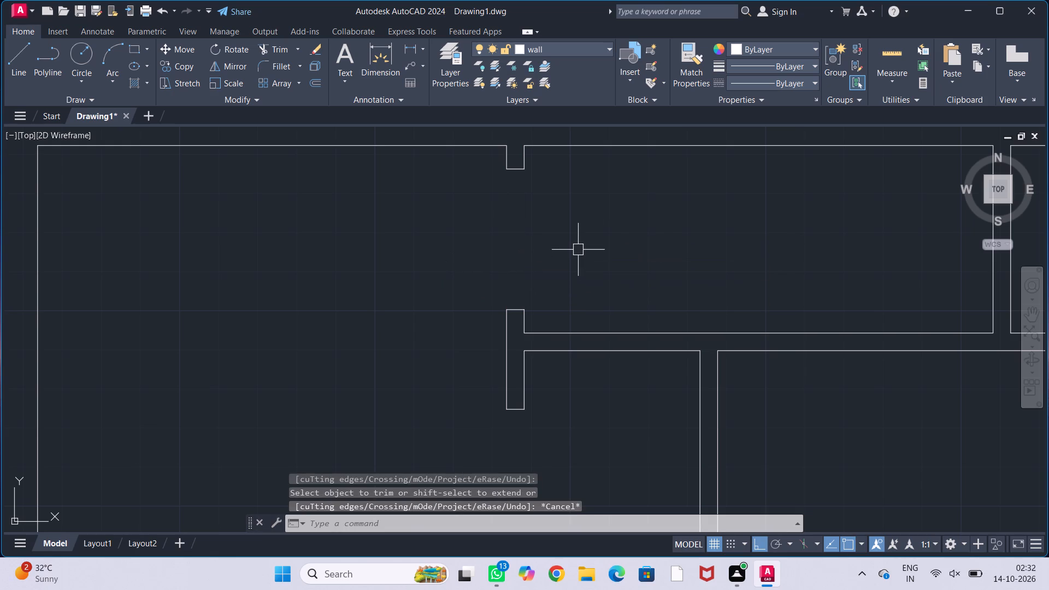
pyautogui.press('Escape')
pyautogui.press('Escape')
pyautogui.press('Escape')
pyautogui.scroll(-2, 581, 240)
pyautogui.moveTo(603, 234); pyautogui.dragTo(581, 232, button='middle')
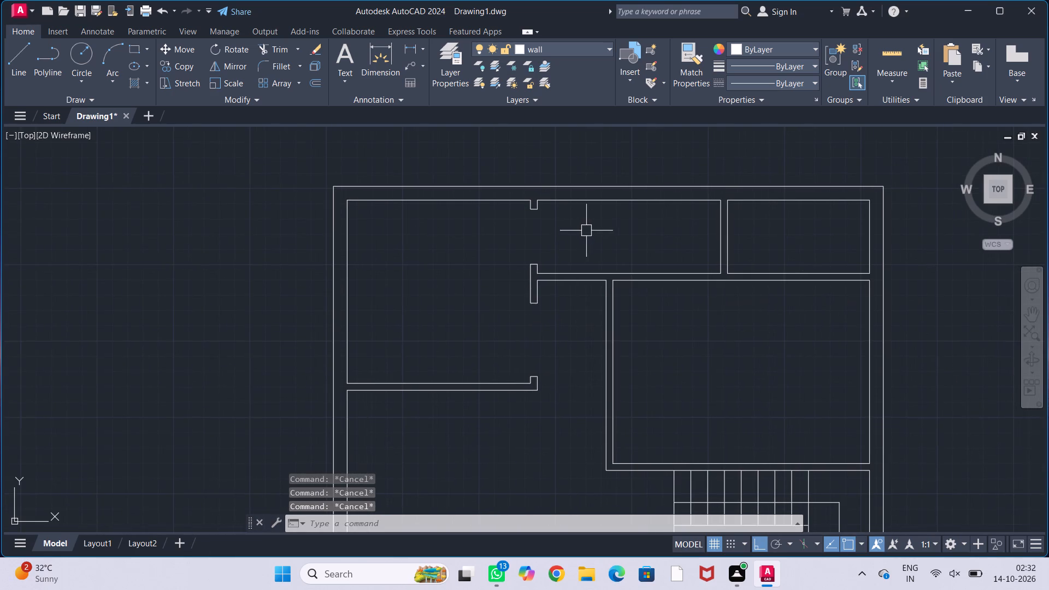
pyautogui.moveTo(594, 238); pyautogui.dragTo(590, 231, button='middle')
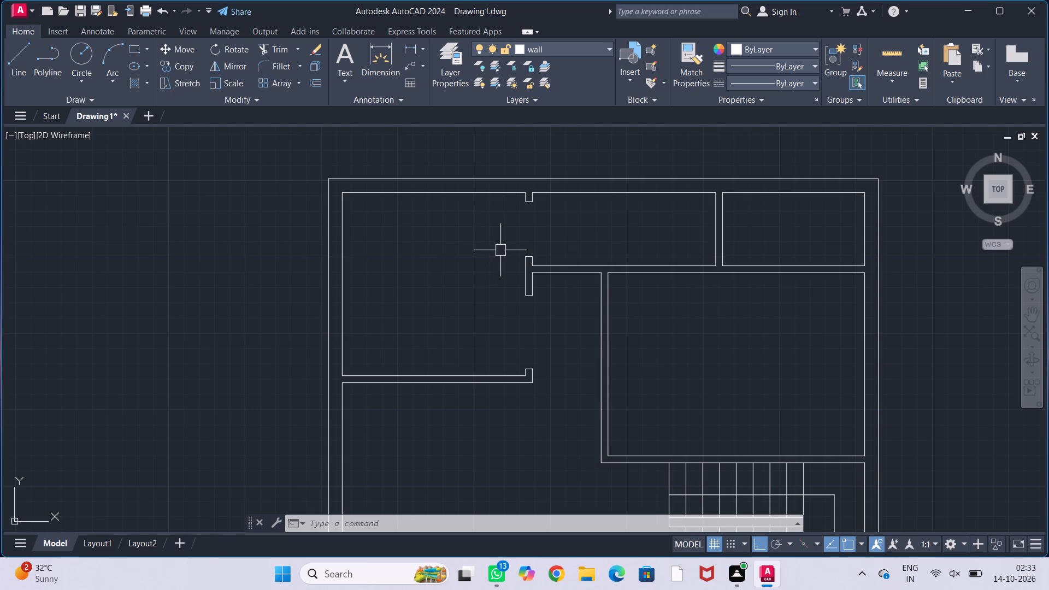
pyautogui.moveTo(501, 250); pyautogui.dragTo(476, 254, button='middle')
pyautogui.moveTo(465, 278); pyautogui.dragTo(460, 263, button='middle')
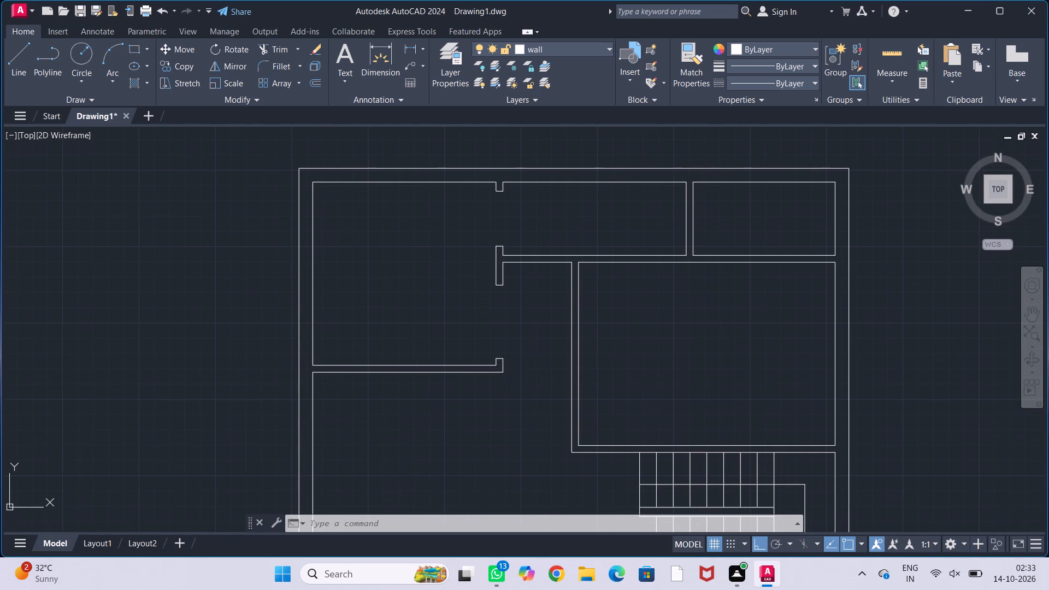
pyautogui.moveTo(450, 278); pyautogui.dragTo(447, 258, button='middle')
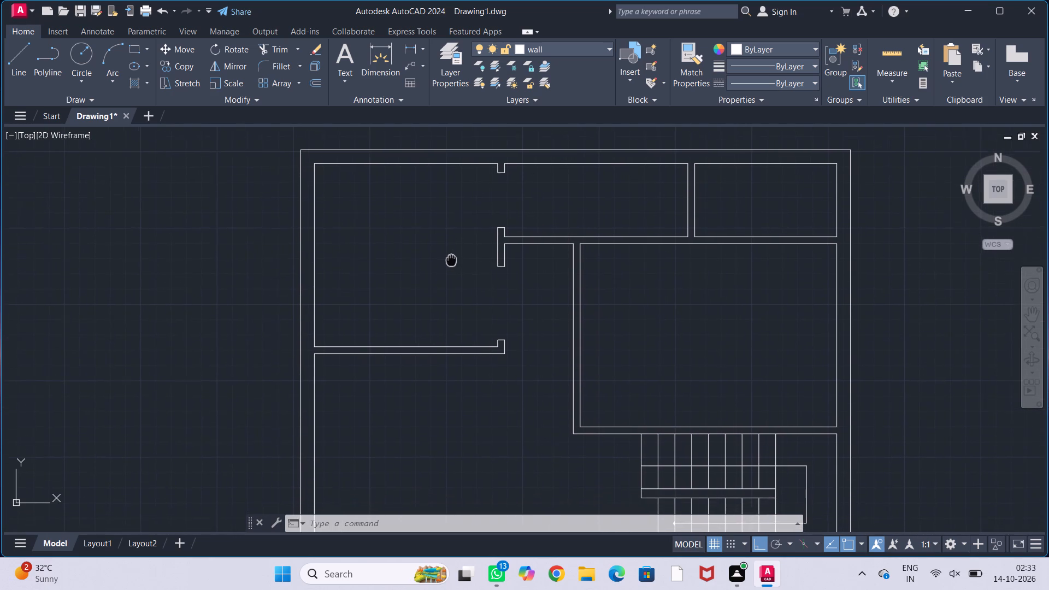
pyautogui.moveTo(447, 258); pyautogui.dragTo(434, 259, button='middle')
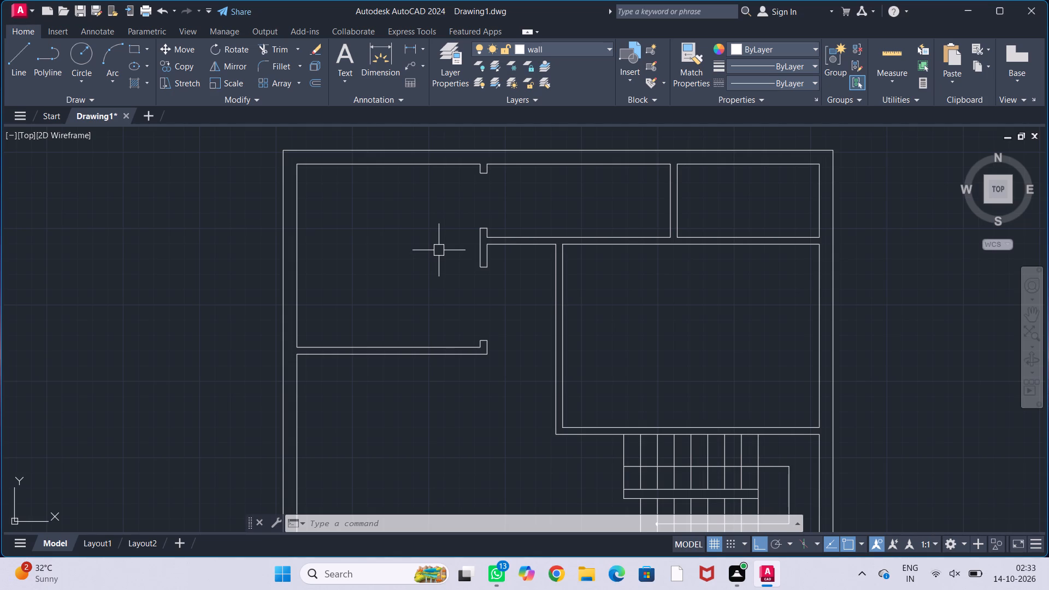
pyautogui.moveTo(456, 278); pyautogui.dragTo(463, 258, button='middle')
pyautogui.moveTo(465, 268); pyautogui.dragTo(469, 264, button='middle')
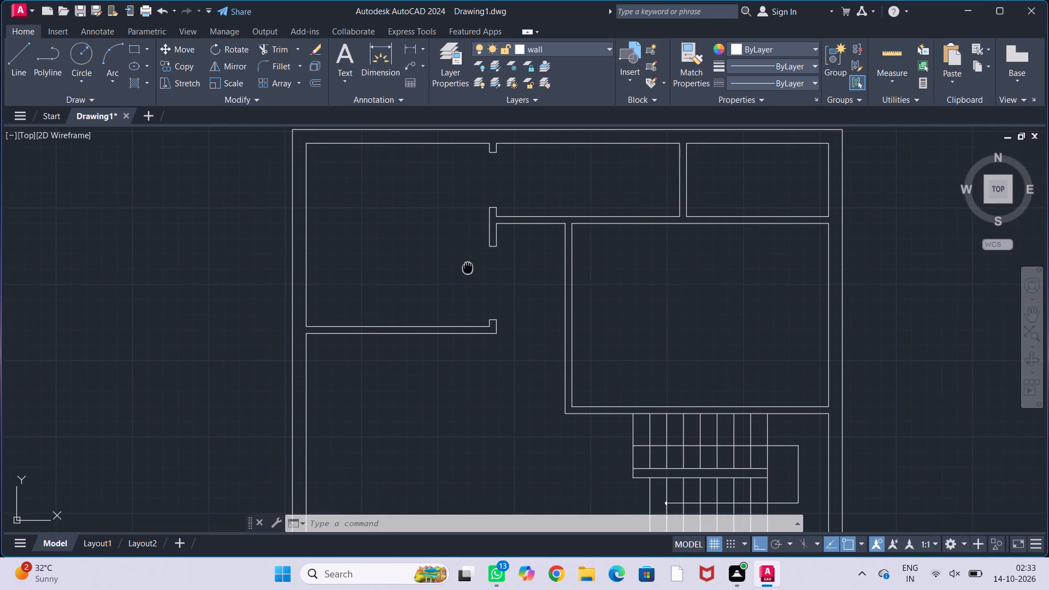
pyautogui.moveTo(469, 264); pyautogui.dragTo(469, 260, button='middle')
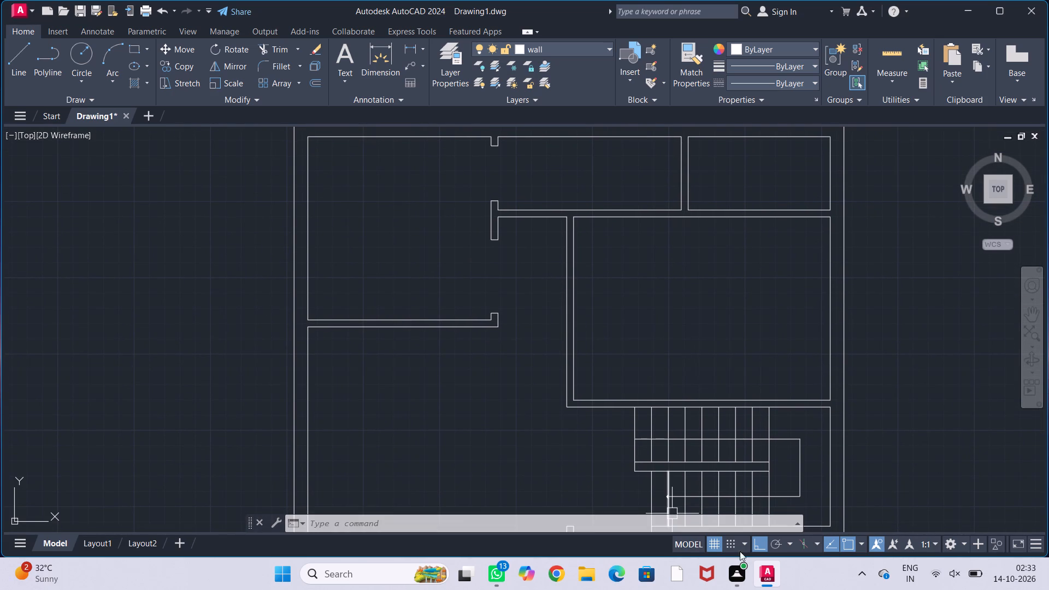
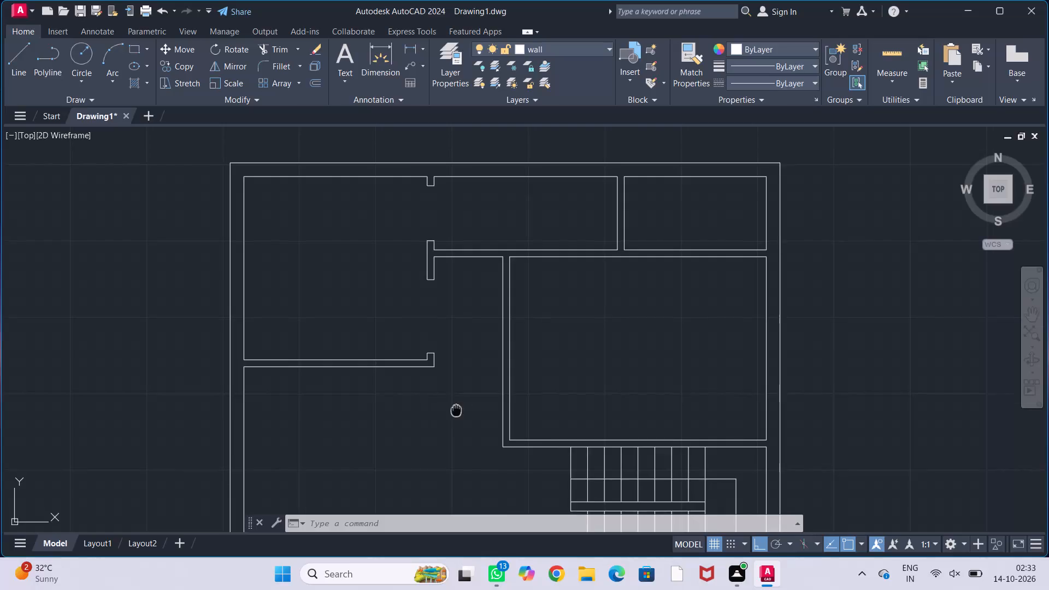
# Offset the left outer wall line of the large room below the upper-middle room by 4.5" into the passage.
pyautogui.moveTo(465, 446); pyautogui.dragTo(489, 415, button='middle')
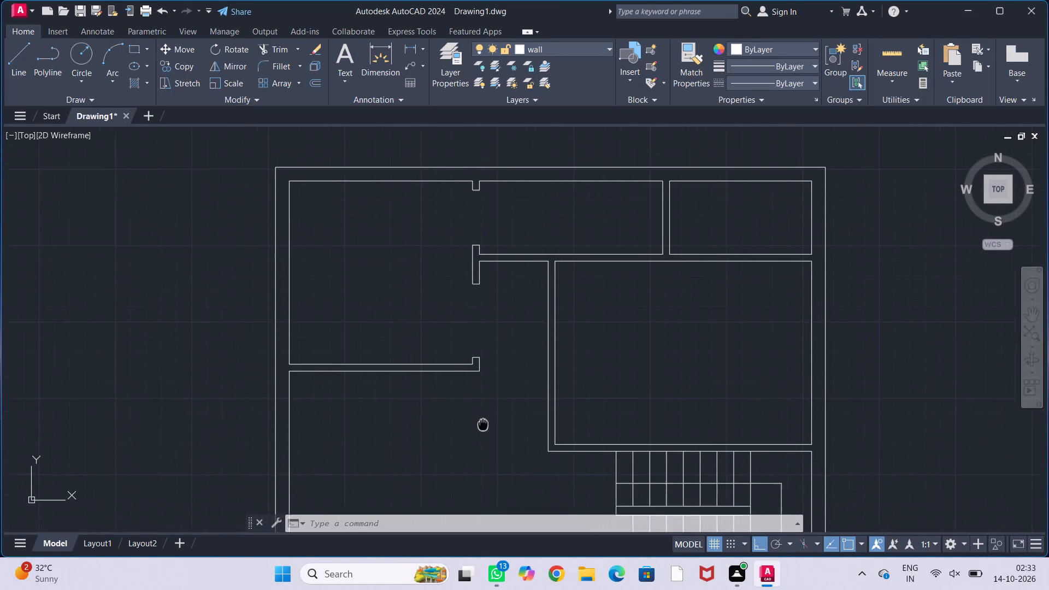
pyautogui.moveTo(489, 415); pyautogui.dragTo(493, 410, button='middle')
pyautogui.moveTo(486, 410); pyautogui.dragTo(495, 447, button='middle')
pyautogui.moveTo(621, 326); pyautogui.dragTo(620, 351, button='middle')
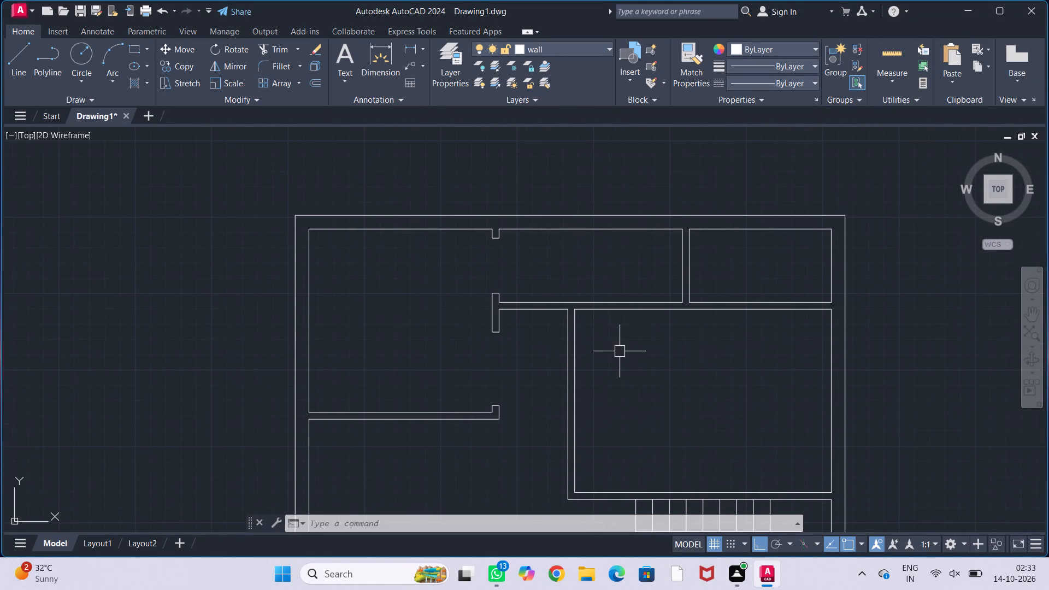
pyautogui.moveTo(632, 375); pyautogui.dragTo(601, 355, button='middle')
pyautogui.moveTo(517, 317); pyautogui.dragTo(528, 322, button='middle')
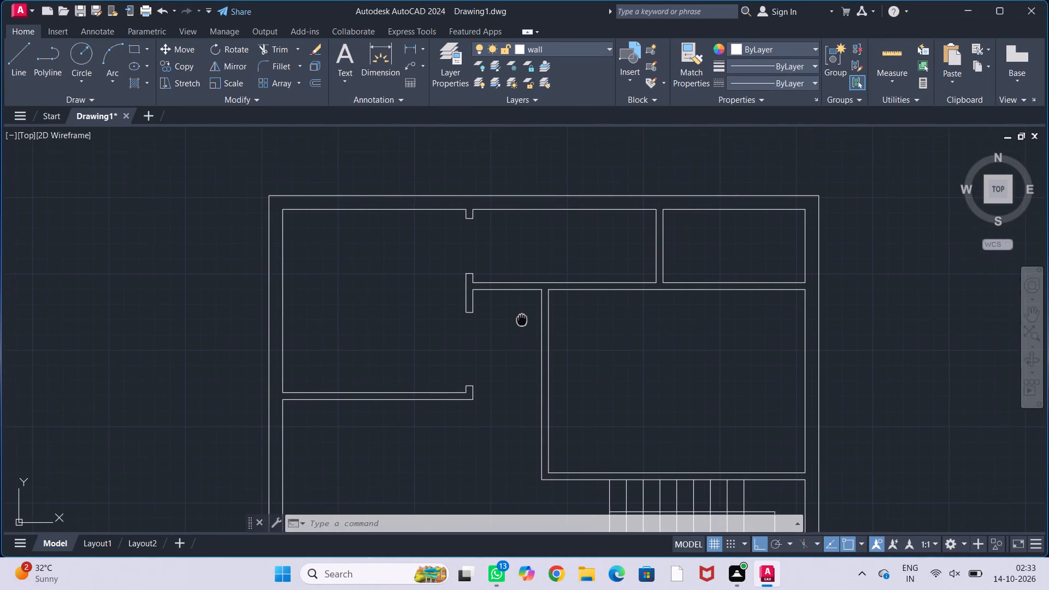
pyautogui.moveTo(528, 322); pyautogui.dragTo(539, 329, button='middle')
pyautogui.scroll(2, 533, 300)
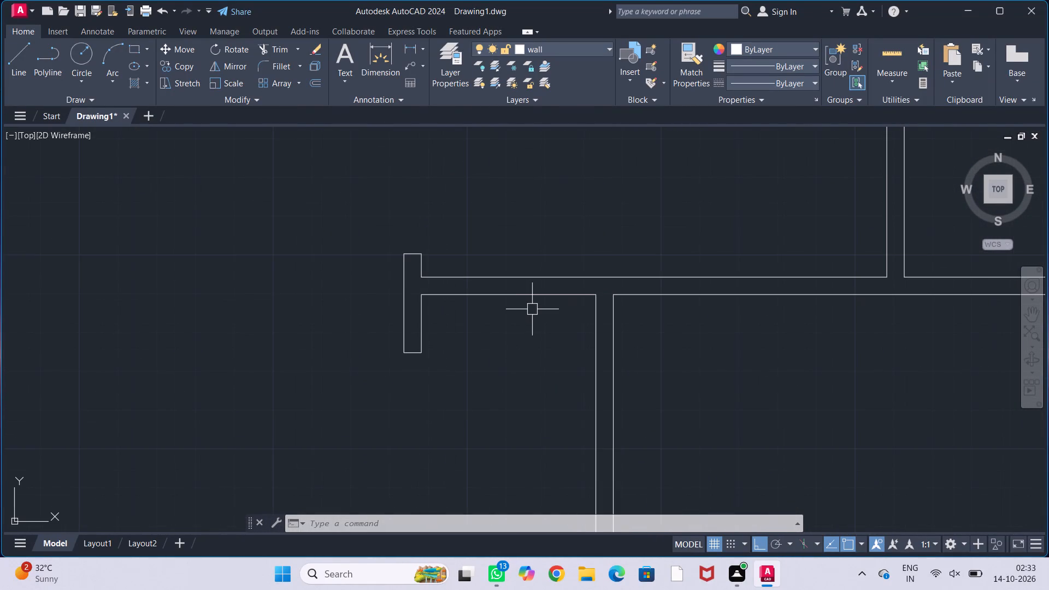
pyautogui.press('o')
pyautogui.write('ff')
pyautogui.press('Return')
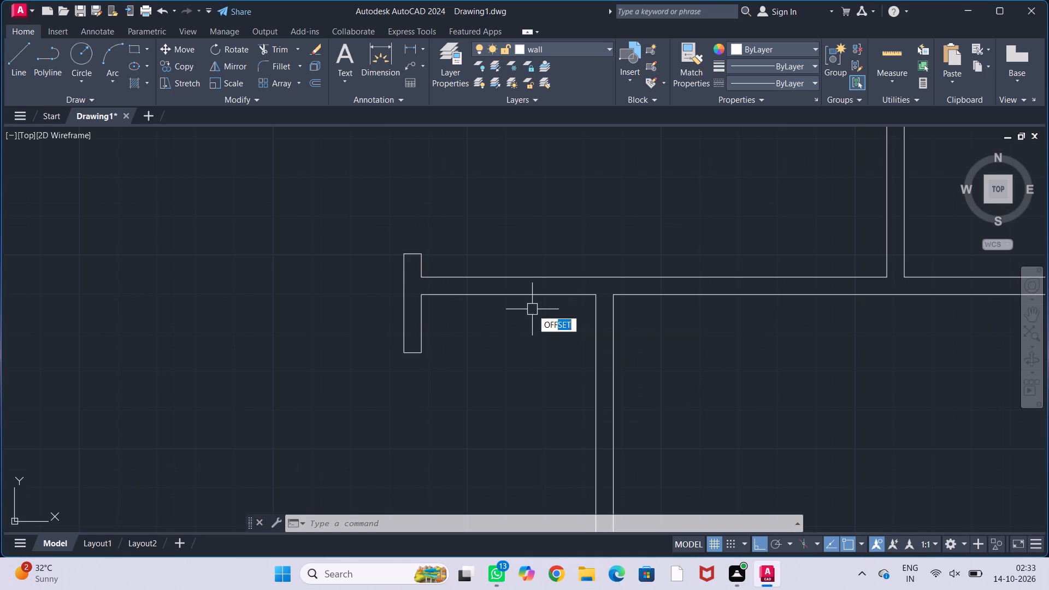
pyautogui.write('4.5"')
pyautogui.press('Return')
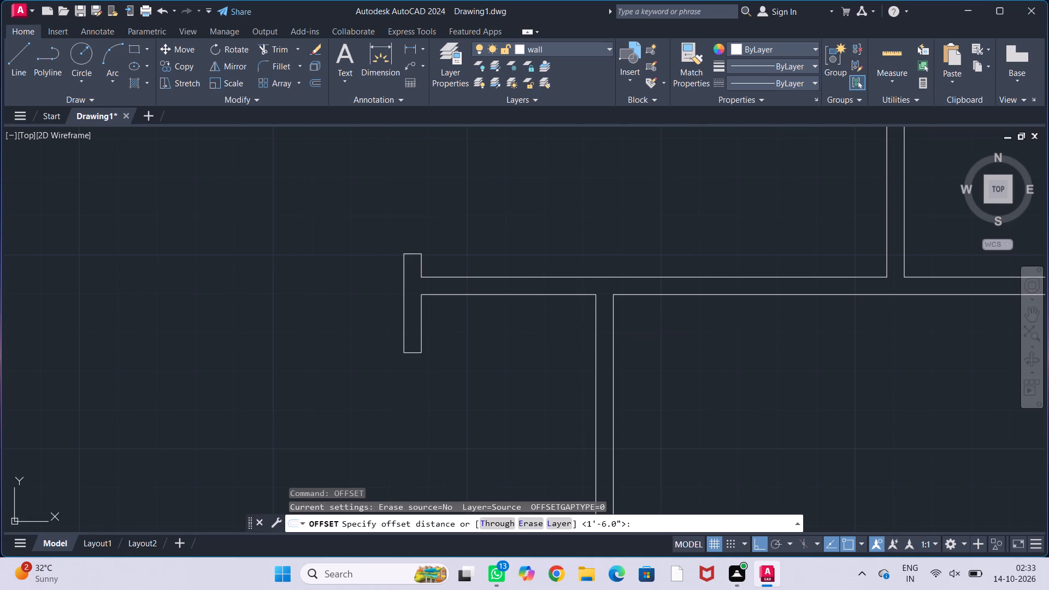
pyautogui.click(591, 330)
pyautogui.click(558, 346)
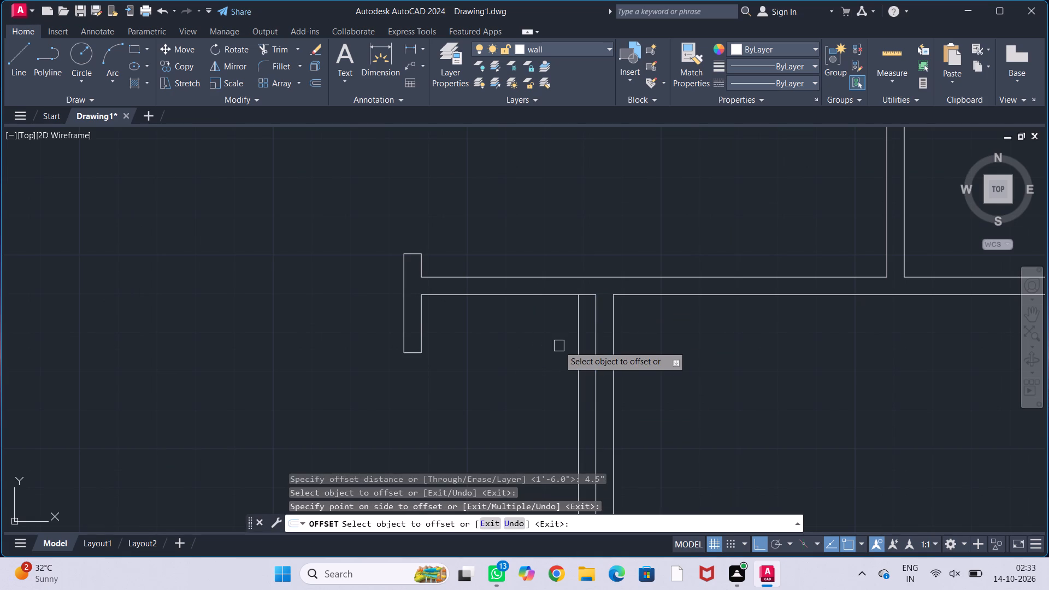
pyautogui.press('Escape')
pyautogui.press('Escape')
pyautogui.press('Escape')
pyautogui.press('Escape')
# Offset the new 4.5" line by 2'6" further into the passage, away from the large room.
pyautogui.write('off')
pyautogui.press('Return')
pyautogui.write('2\'6"')
pyautogui.press('Return')
pyautogui.click(580, 350)
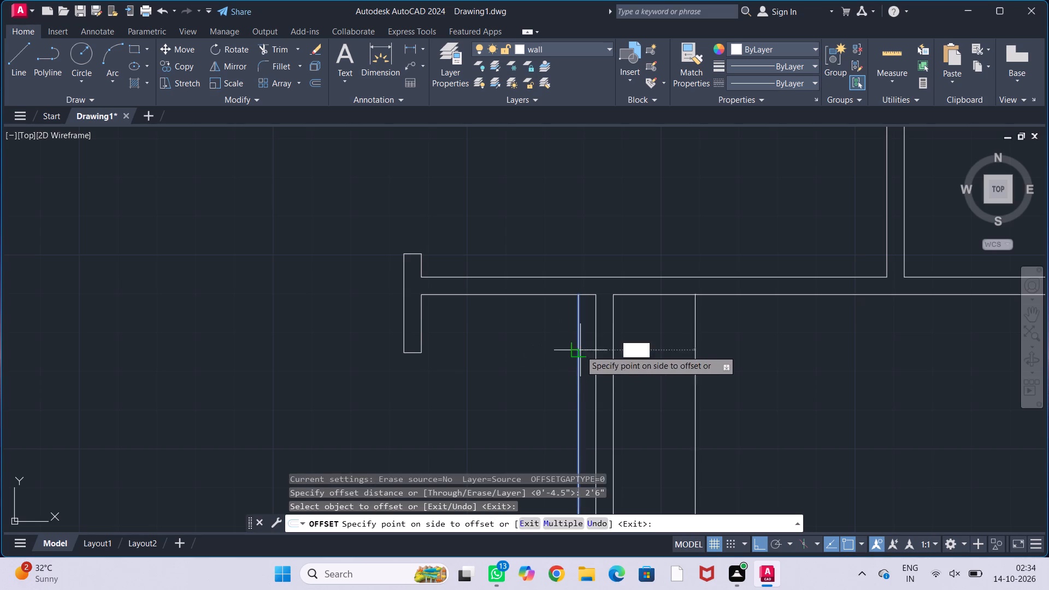
pyautogui.click(507, 362)
pyautogui.scroll(-2, 511, 359)
pyautogui.moveTo(513, 358); pyautogui.dragTo(522, 301, button='middle')
pyautogui.press('Escape')
pyautogui.press('Escape')
pyautogui.press('Escape')
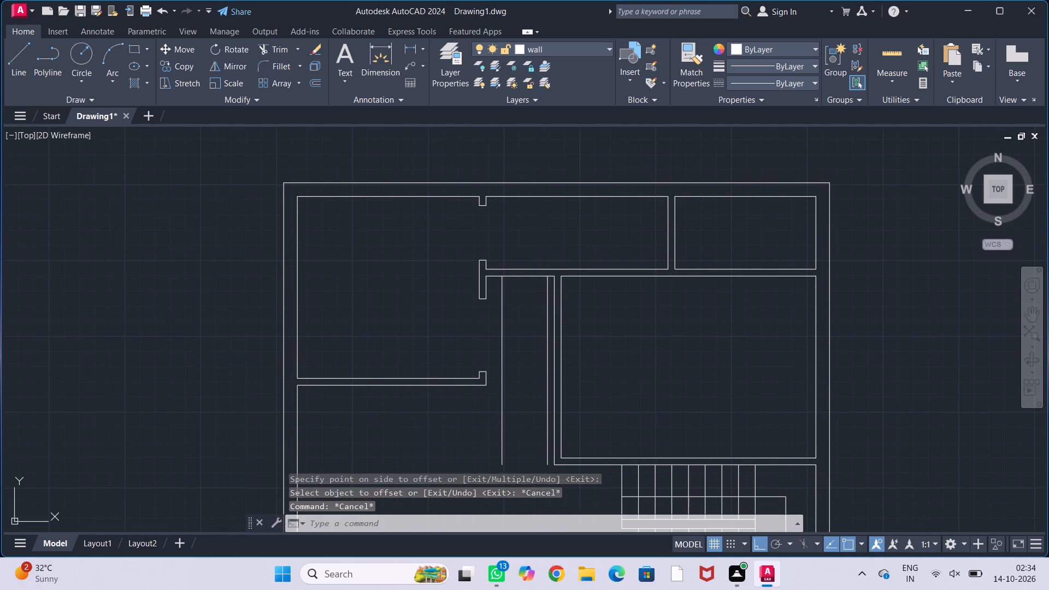
pyautogui.press('Escape')
pyautogui.press('Escape')
pyautogui.press('r')
pyautogui.press('Escape')
pyautogui.press('Escape')
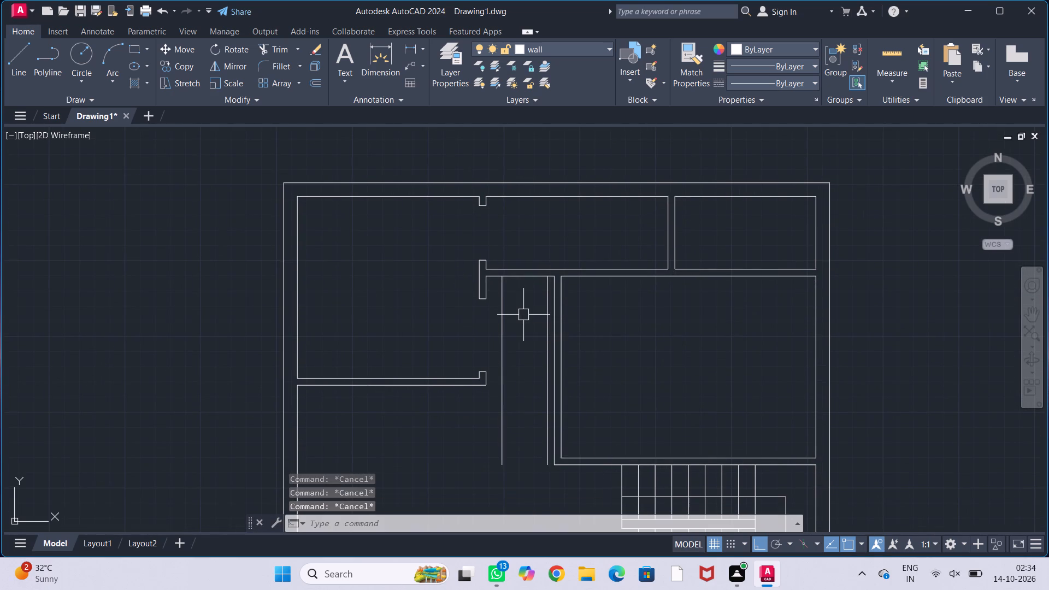
pyautogui.press('Escape')
# Extend both offset lines in the passage up across the wall below the upper-middle room.
pyautogui.write('ex')
pyautogui.press('Return')
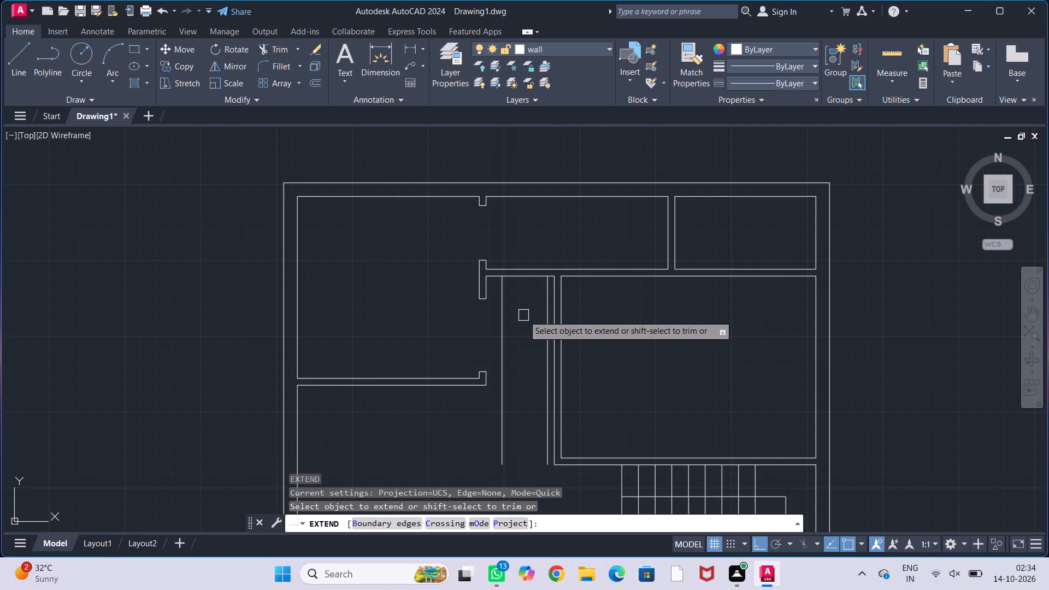
pyautogui.click(500, 315)
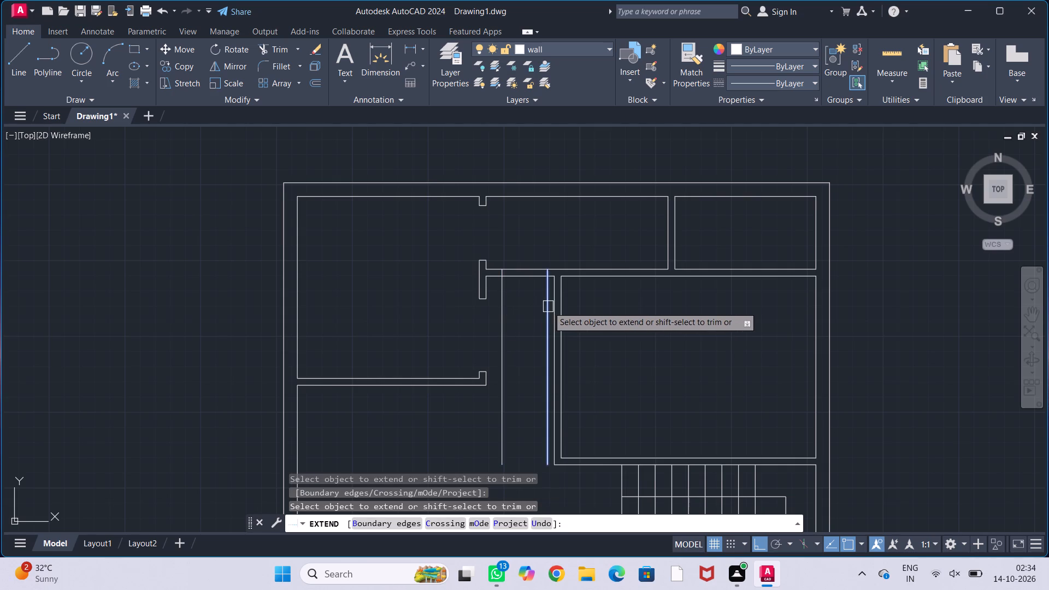
pyautogui.click(548, 306)
pyautogui.press('Escape')
pyautogui.press('Escape')
pyautogui.press('Escape')
pyautogui.press('Escape')
pyautogui.press('Escape')
# Trim the wall lines between the extended lines and the leftover lines in the passage to cut the 2'6" door opening.
pyautogui.write('tr')
pyautogui.press('Return')
pyautogui.moveTo(522, 249); pyautogui.dragTo(521, 315)
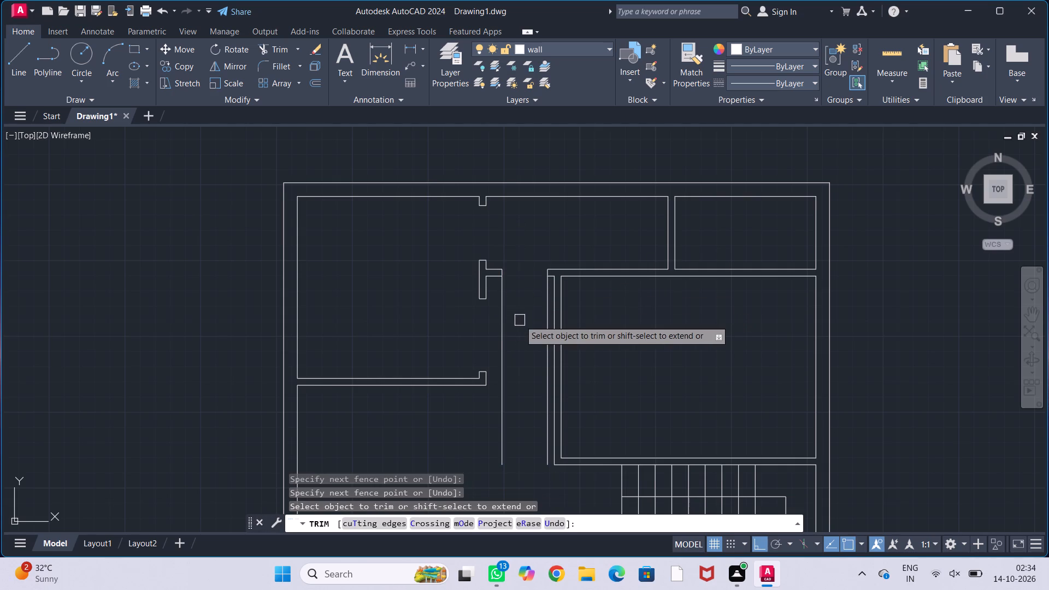
pyautogui.click(504, 335)
pyautogui.click(545, 325)
pyautogui.press('Escape')
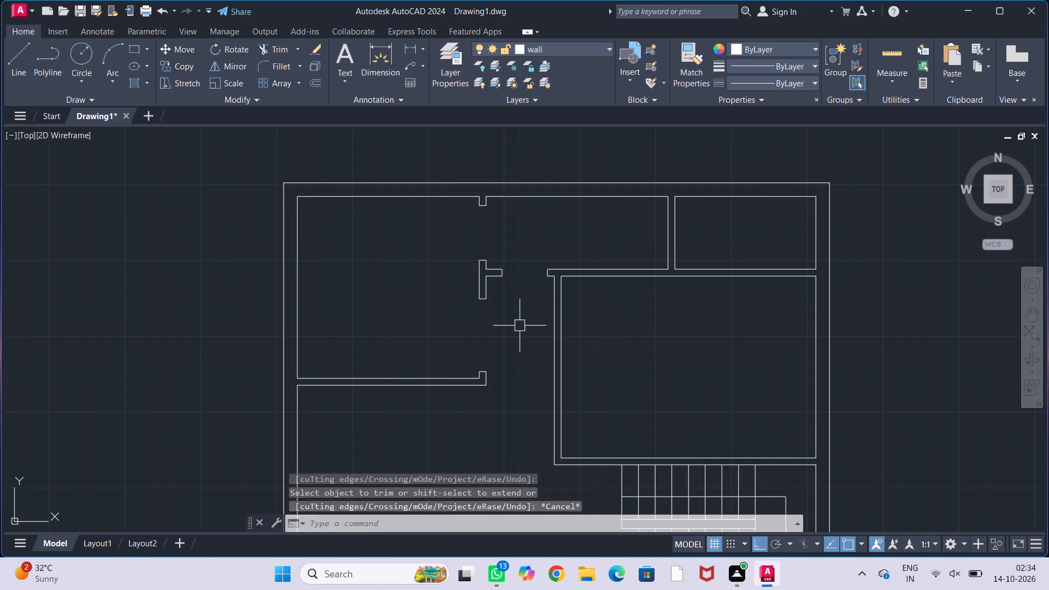
pyautogui.press('Escape')
pyautogui.press('Escape')
pyautogui.press('Escape')
# Draw a line across the wall between the upper-middle and upper-right rooms at the wall's midpoint.
pyautogui.moveTo(518, 310); pyautogui.dragTo(478, 308, button='middle')
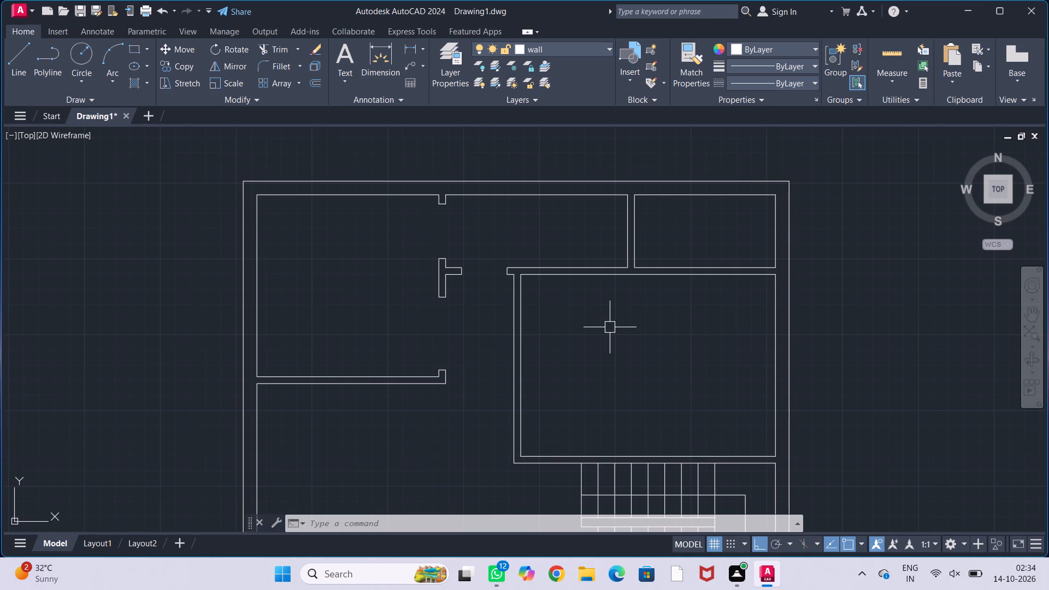
pyautogui.moveTo(608, 328); pyautogui.dragTo(598, 311, button='middle')
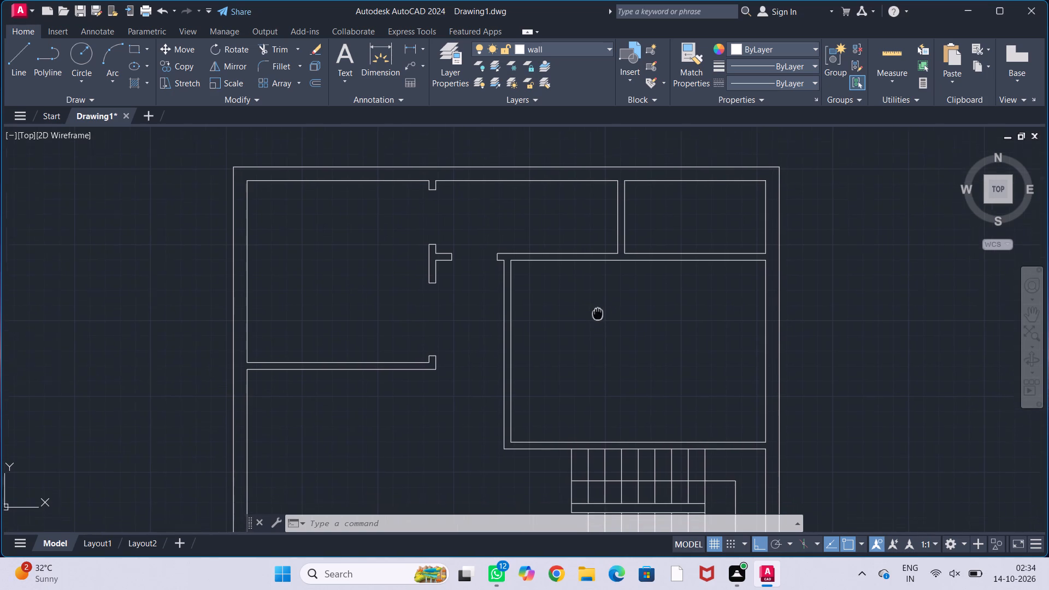
pyautogui.moveTo(598, 311); pyautogui.dragTo(597, 308, button='middle')
pyautogui.moveTo(605, 304); pyautogui.dragTo(596, 352, button='middle')
pyautogui.scroll(1, 546, 269)
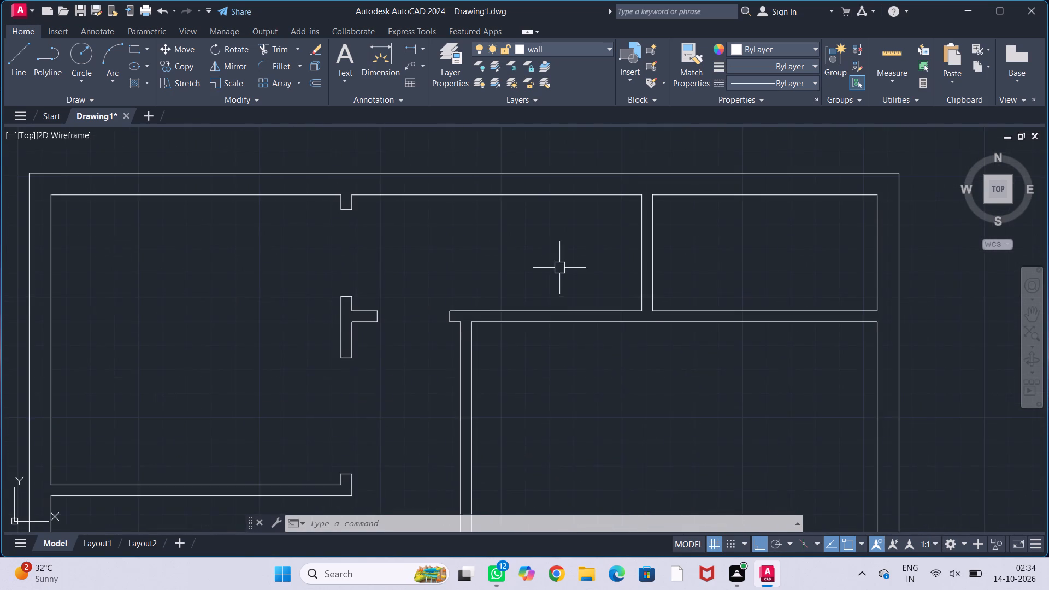
pyautogui.moveTo(559, 268); pyautogui.dragTo(563, 290, button='middle')
pyautogui.press('l')
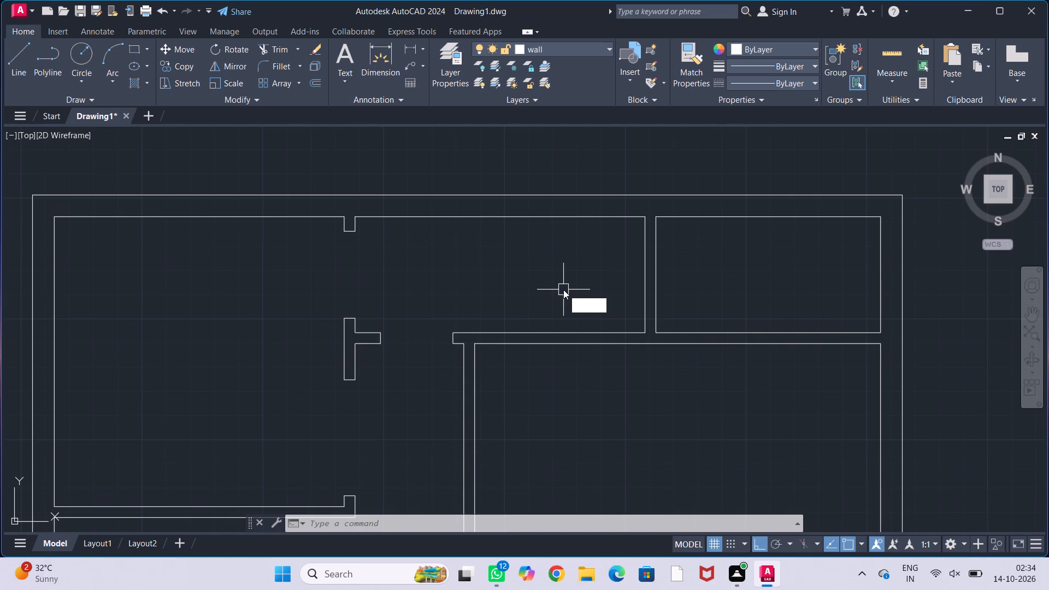
pyautogui.press('Return')
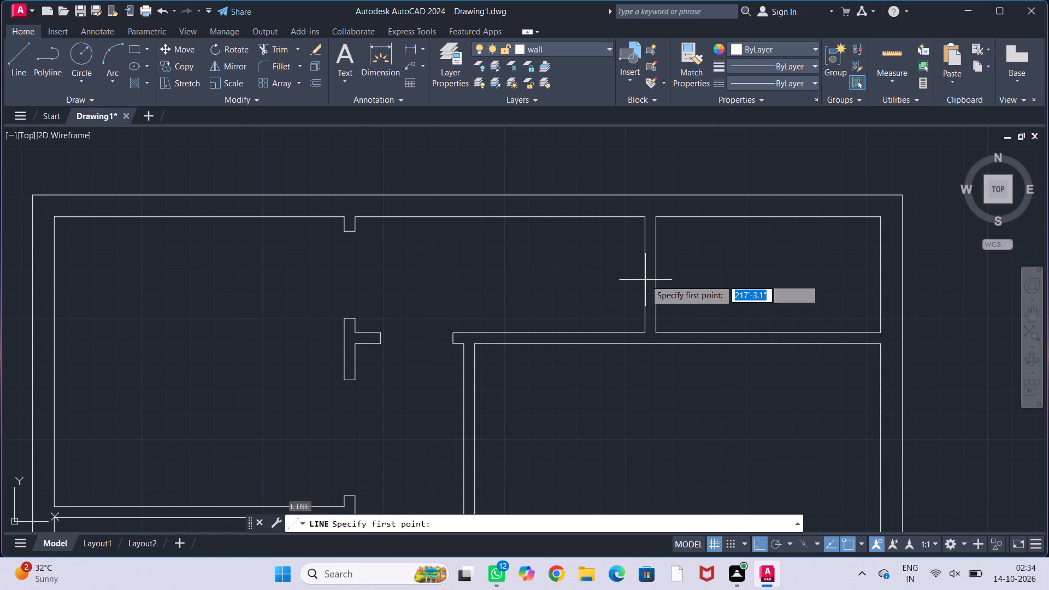
pyautogui.click(645, 279)
pyautogui.click(661, 278)
pyautogui.press('Escape')
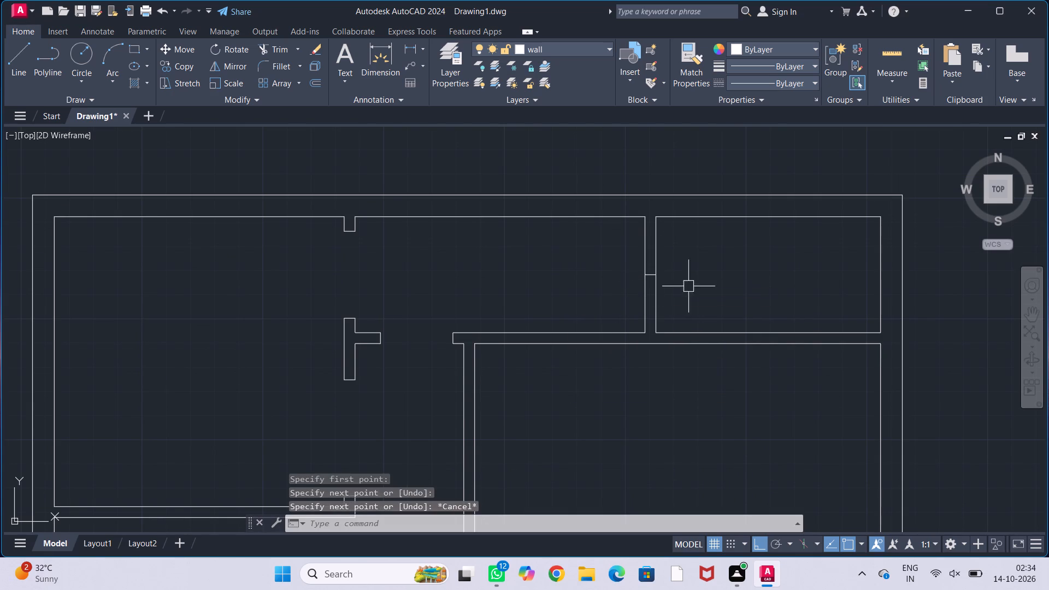
pyautogui.press('Escape')
pyautogui.press('Escape')
pyautogui.press('Escape')
pyautogui.press('Escape')
# Offset the midpoint line across the wall between the upper-middle and upper-right rooms by 1.5' to both sides.
pyautogui.write('off')
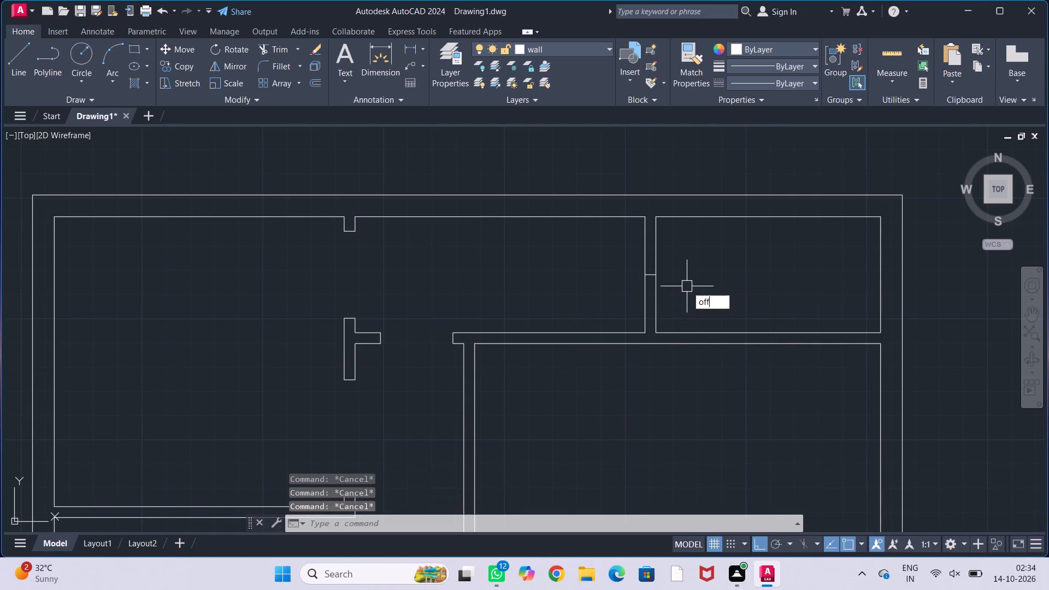
pyautogui.press('Return')
pyautogui.write("1.5'")
pyautogui.press('Return')
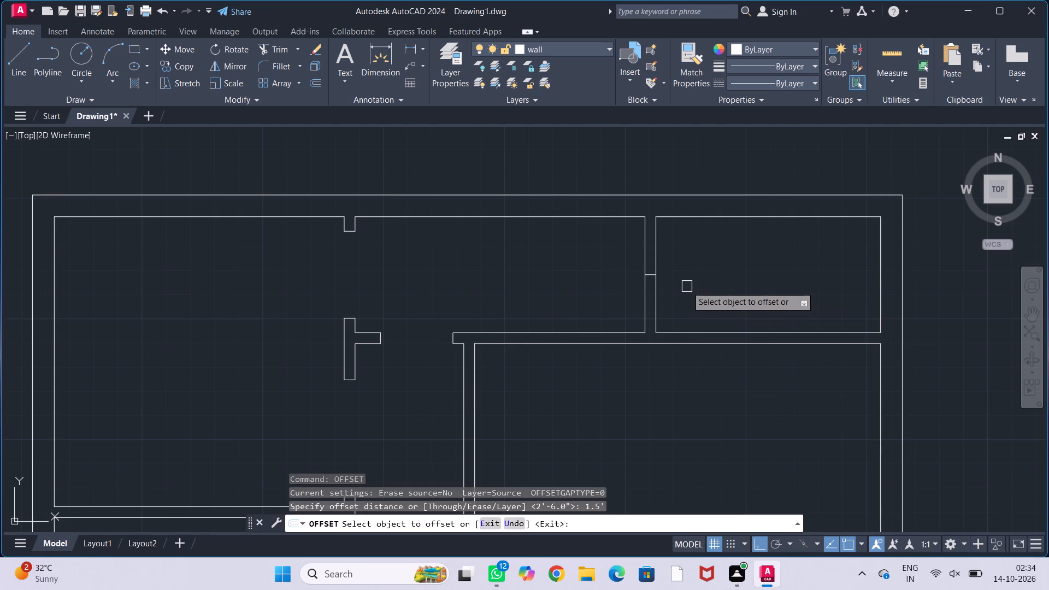
pyautogui.scroll(1, 659, 276)
pyautogui.click(650, 276)
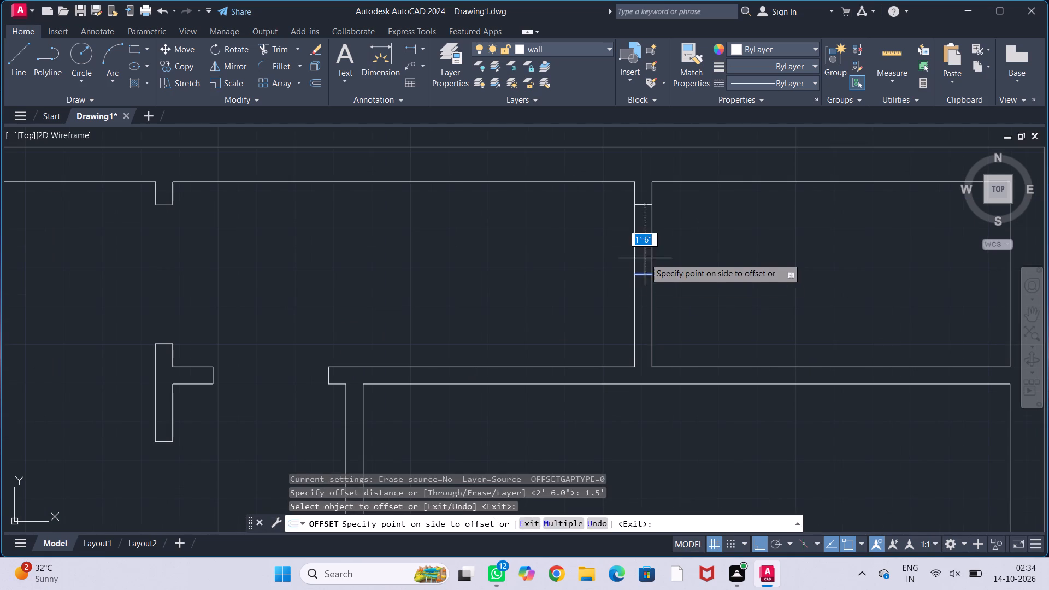
pyautogui.click(645, 248)
pyautogui.click(643, 274)
pyautogui.click(639, 323)
pyautogui.press('Escape')
pyautogui.press('Escape')
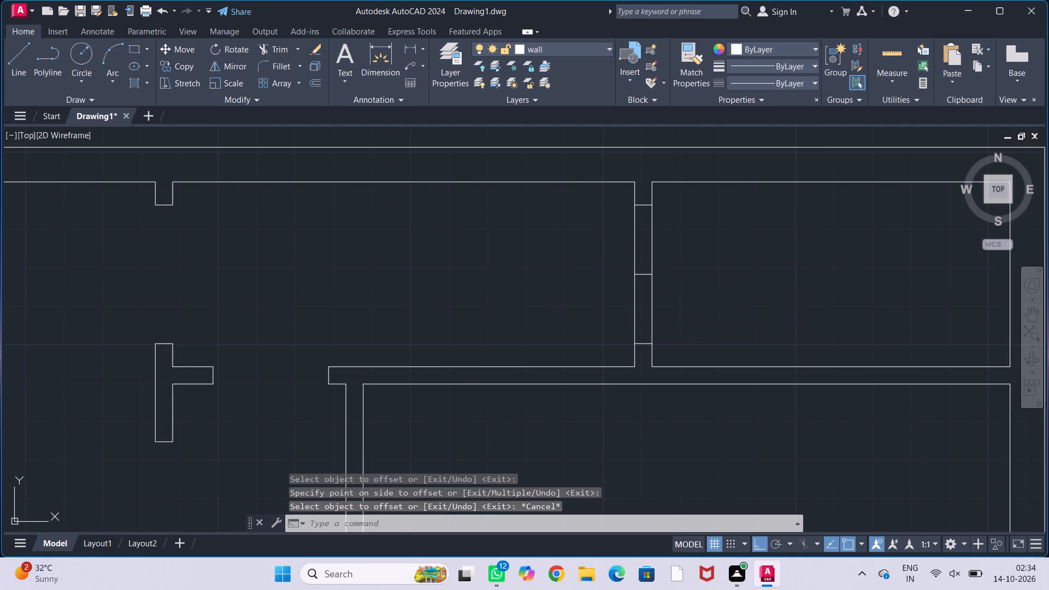
pyautogui.press('Escape')
pyautogui.press('Escape')
# Trim the wall lines between the two offset lines and remove the middle line to cut the 3' door opening.
pyautogui.write('tr')
pyautogui.press('Return')
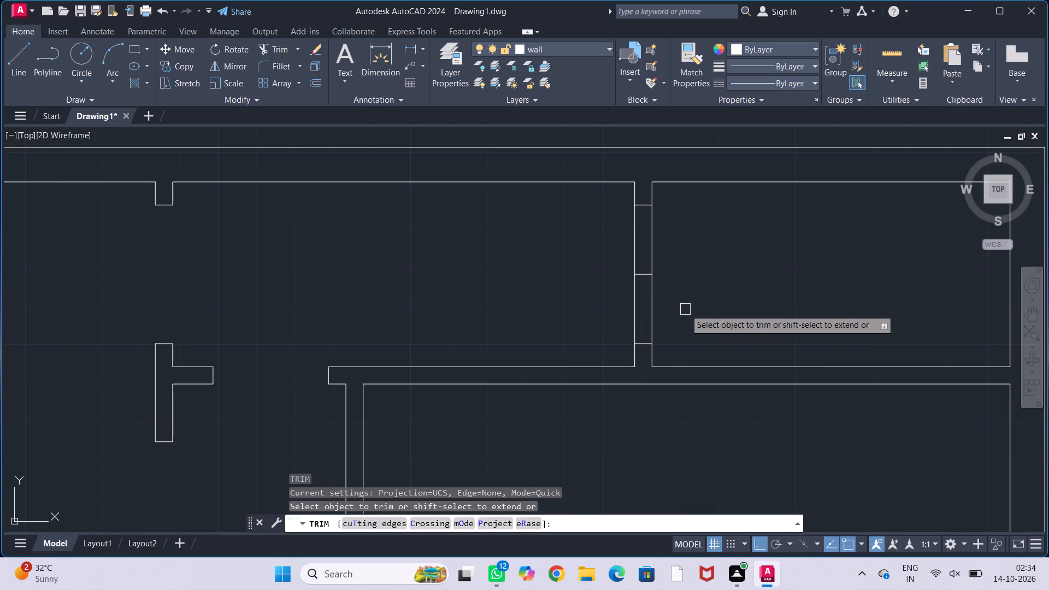
pyautogui.moveTo(602, 244); pyautogui.dragTo(722, 239)
pyautogui.moveTo(614, 300); pyautogui.dragTo(715, 310)
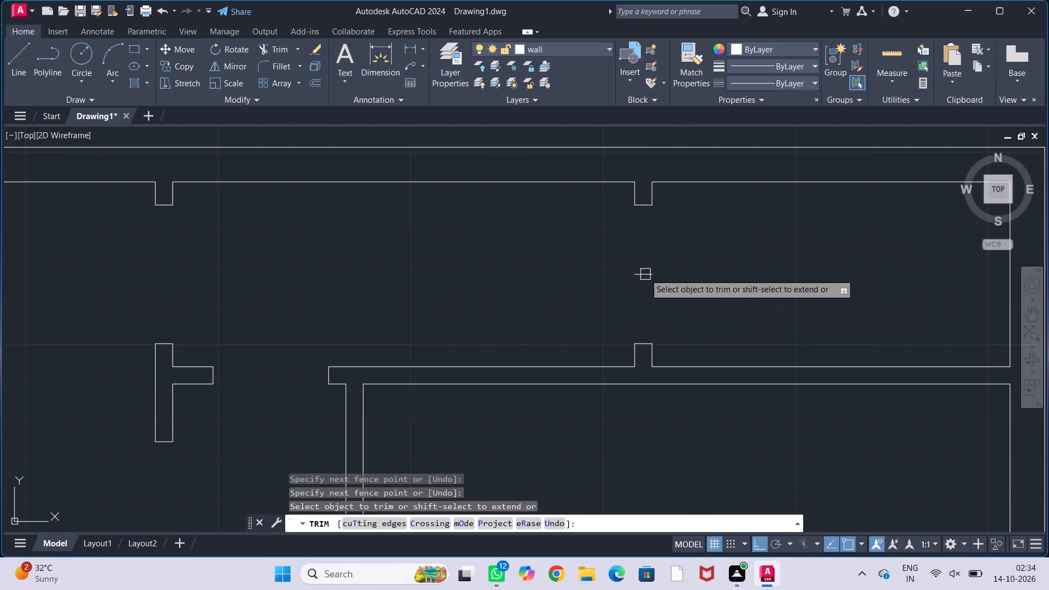
pyautogui.click(645, 274)
pyautogui.press('Escape')
pyautogui.press('Escape')
pyautogui.press('Escape')
pyautogui.press('Escape')
pyautogui.press('Escape')
# Offset the inner line of the upper-right room's outer right wall by 4.5" into the room.
pyautogui.scroll(-1, 687, 284)
pyautogui.moveTo(743, 250); pyautogui.dragTo(743, 249, button='middle')
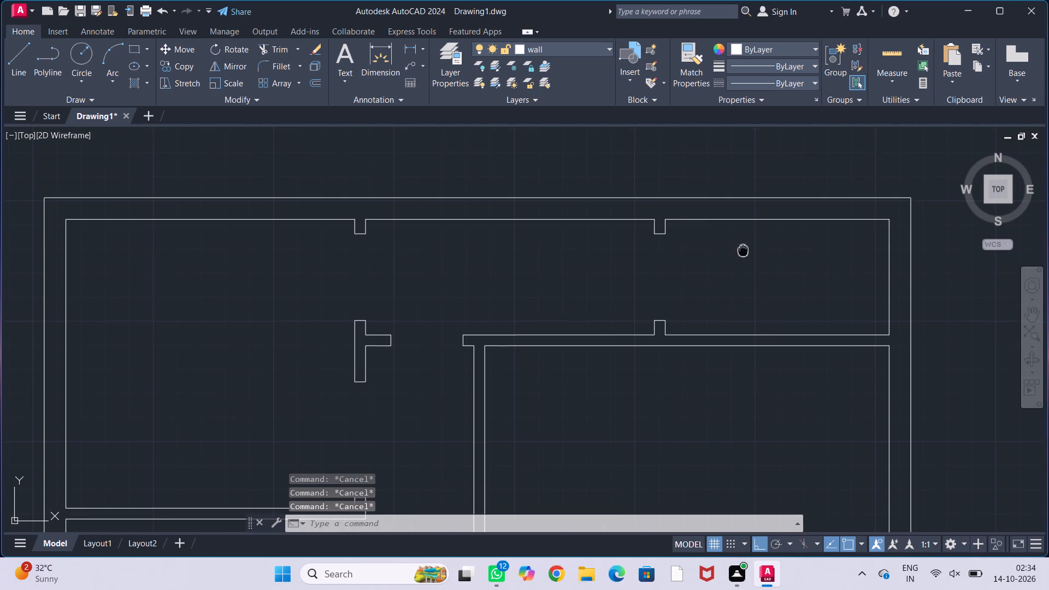
pyautogui.moveTo(743, 249); pyautogui.dragTo(797, 219, button='middle')
pyautogui.moveTo(798, 255); pyautogui.dragTo(793, 236, button='middle')
pyautogui.moveTo(824, 249); pyautogui.dragTo(736, 251, button='middle')
pyautogui.moveTo(744, 265); pyautogui.dragTo(720, 263, button='middle')
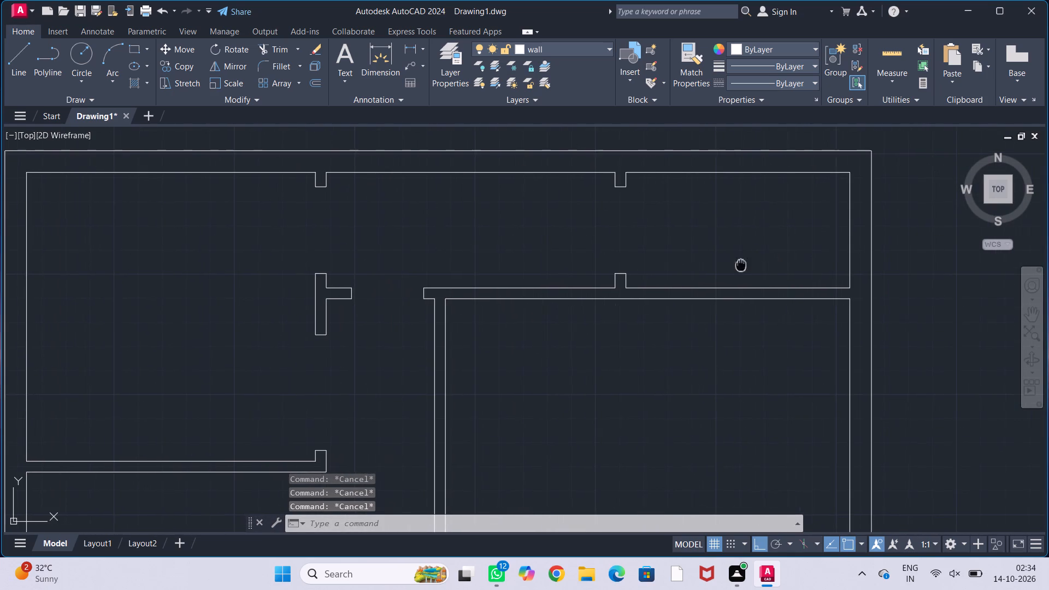
pyautogui.moveTo(720, 263); pyautogui.dragTo(682, 262, button='middle')
pyautogui.write('off')
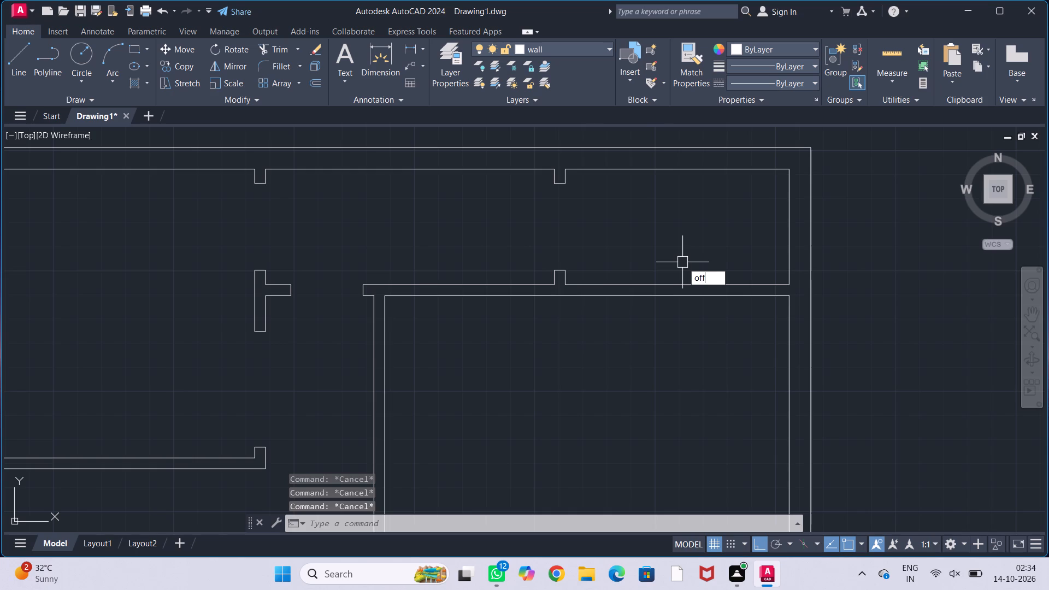
pyautogui.press('Return')
pyautogui.write('4.5"')
pyautogui.press('Return')
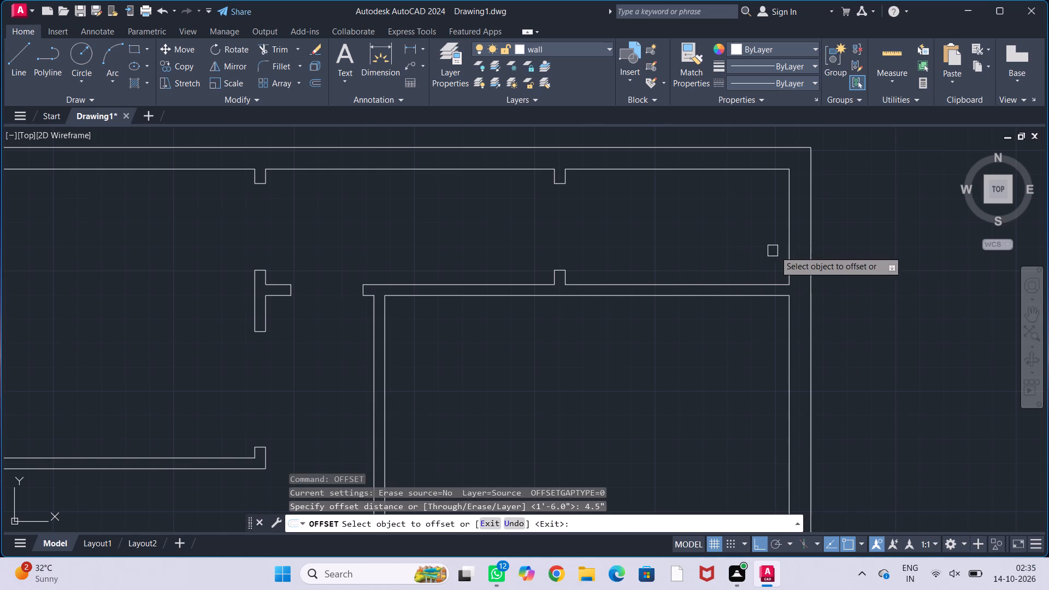
pyautogui.click(787, 249)
pyautogui.click(757, 254)
pyautogui.press('Escape')
pyautogui.press('Escape')
pyautogui.press('Escape')
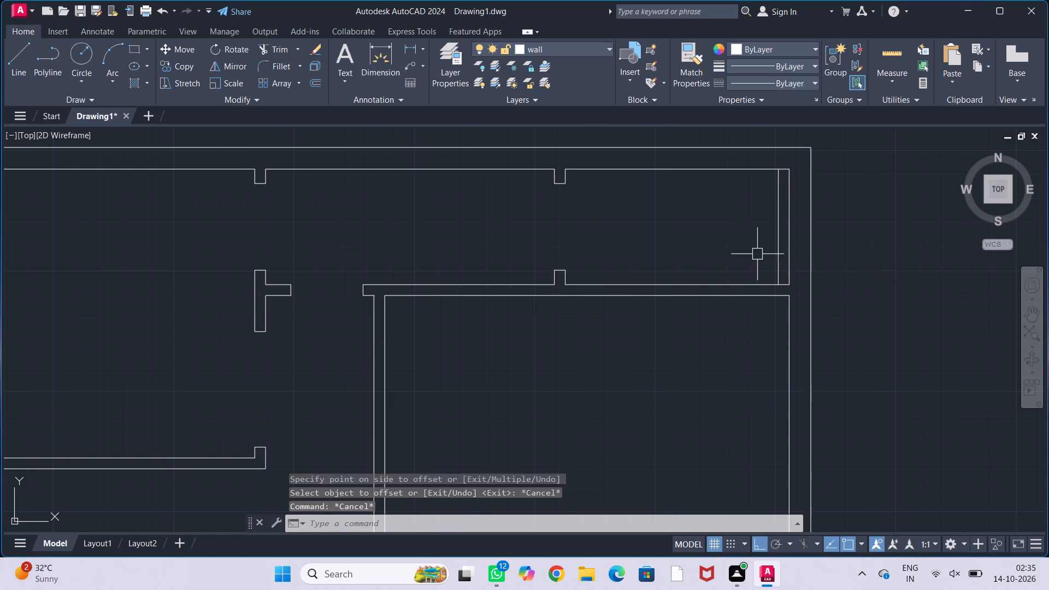
pyautogui.press('Escape')
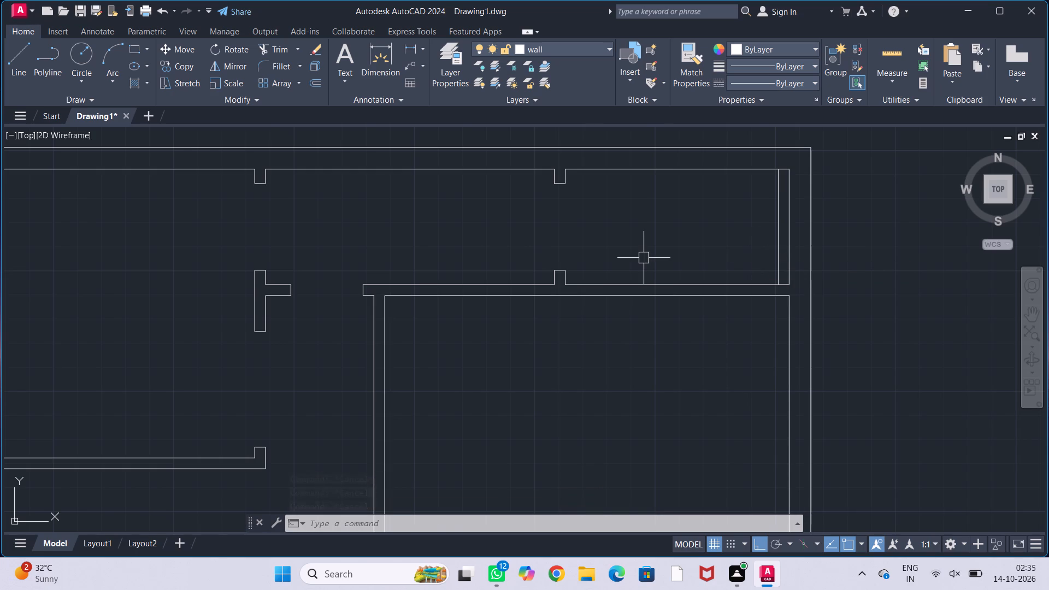
# Offset the 4.5" offset line in the upper-right room by 2'6" further into the room.
pyautogui.write('off')
pyautogui.press('Return')
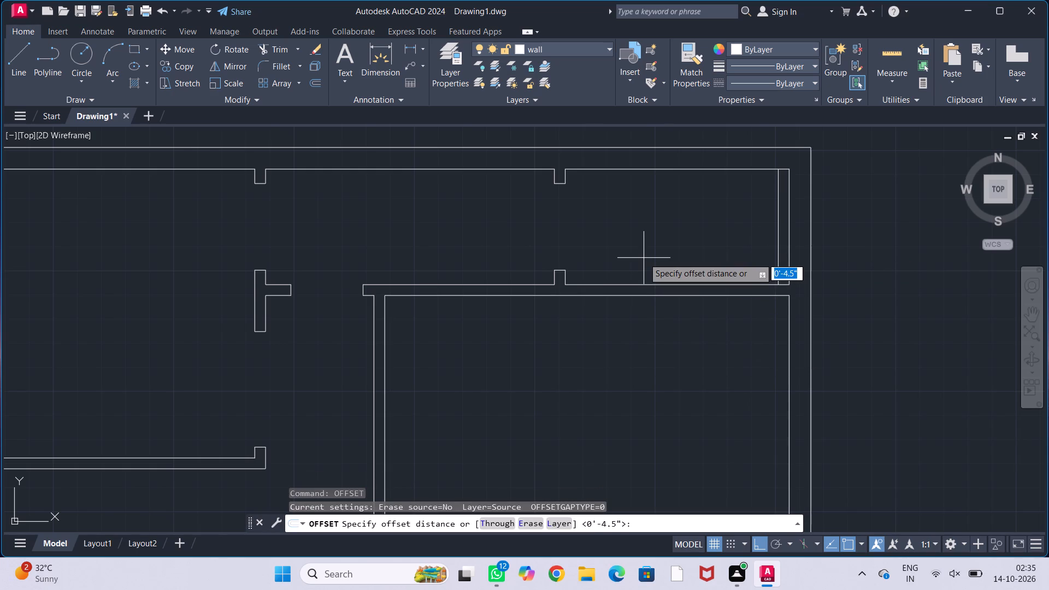
pyautogui.write("2'")
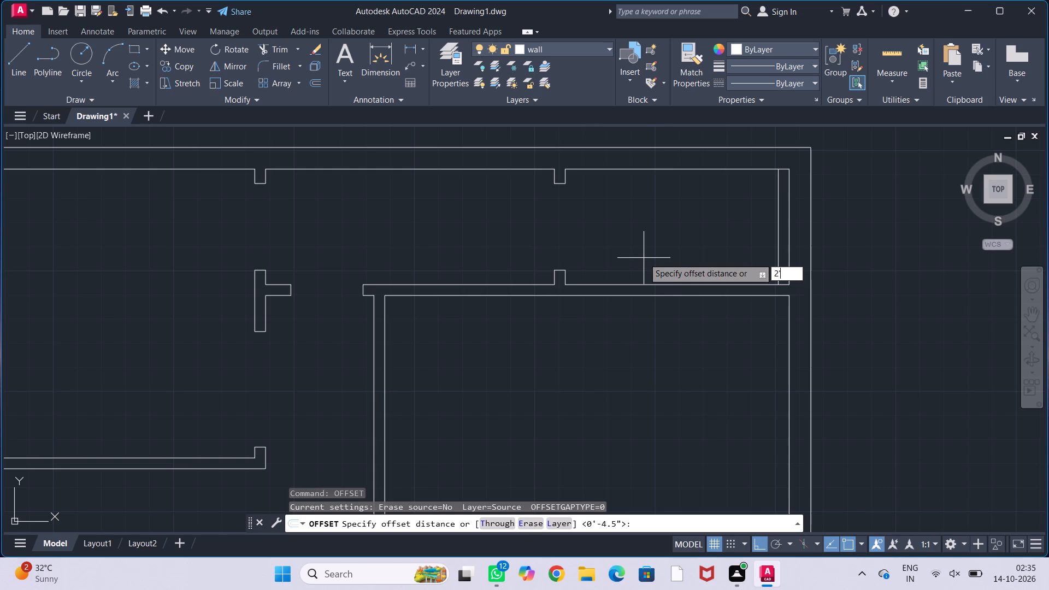
pyautogui.write('6"')
pyautogui.press('Return')
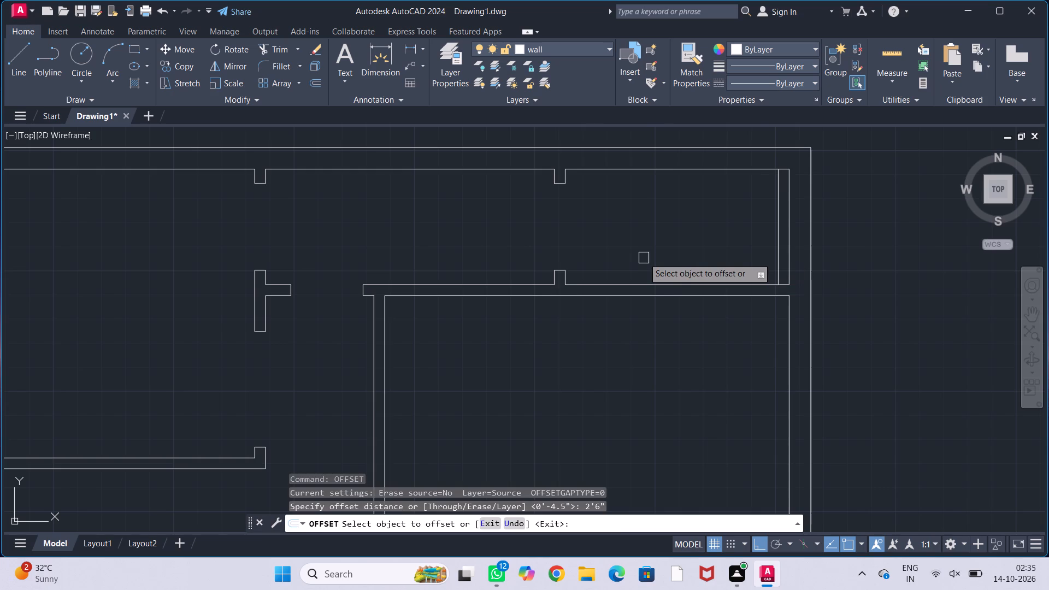
pyautogui.click(779, 253)
pyautogui.click(698, 254)
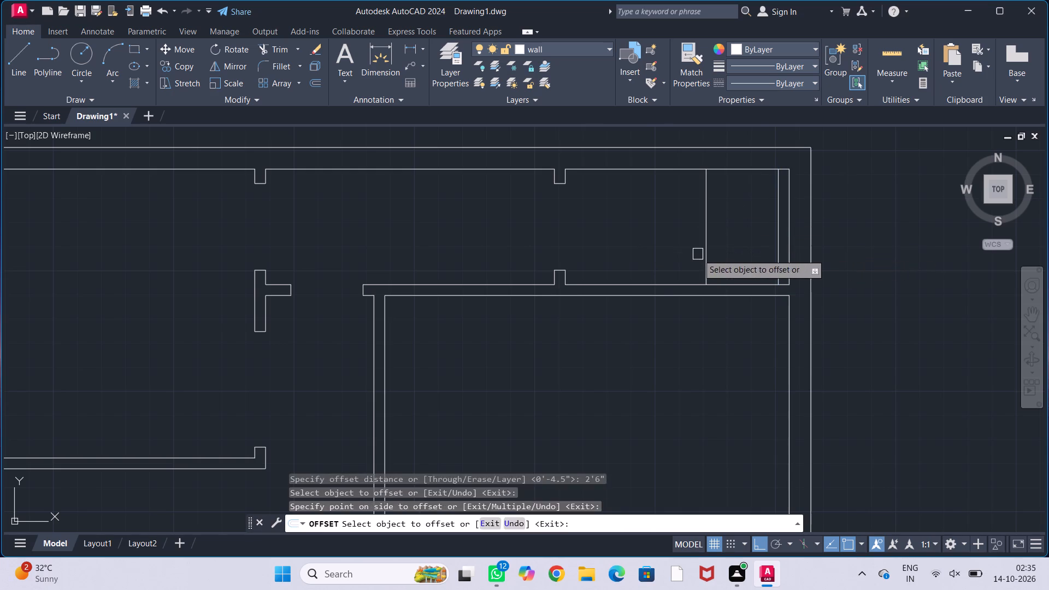
pyautogui.press('Escape')
pyautogui.press('Escape')
pyautogui.press('Escape')
pyautogui.press('Escape')
# Extend both offset lines in the upper-right room across the thickness of the wall below it.
pyautogui.write('ex')
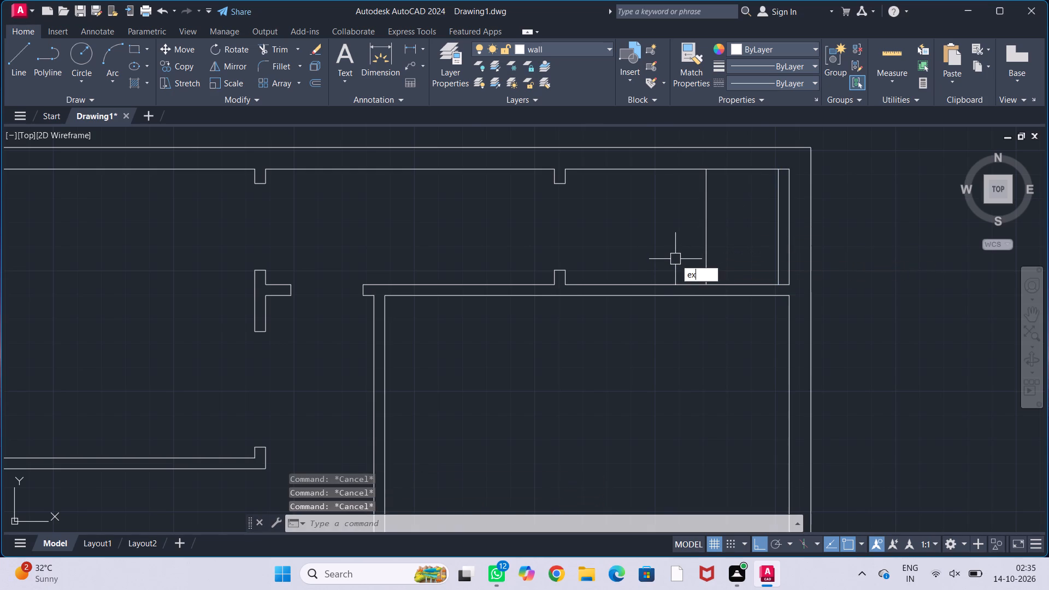
pyautogui.press('Return')
pyautogui.click(705, 259)
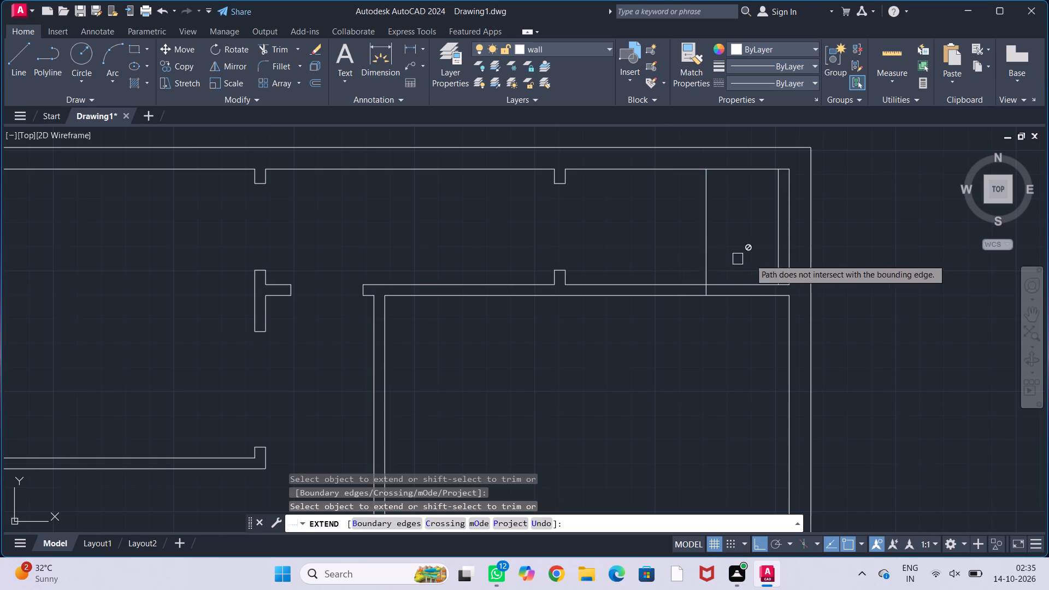
pyautogui.click(782, 259)
pyautogui.press('Escape')
pyautogui.press('Escape')
pyautogui.press('Escape')
pyautogui.press('Escape')
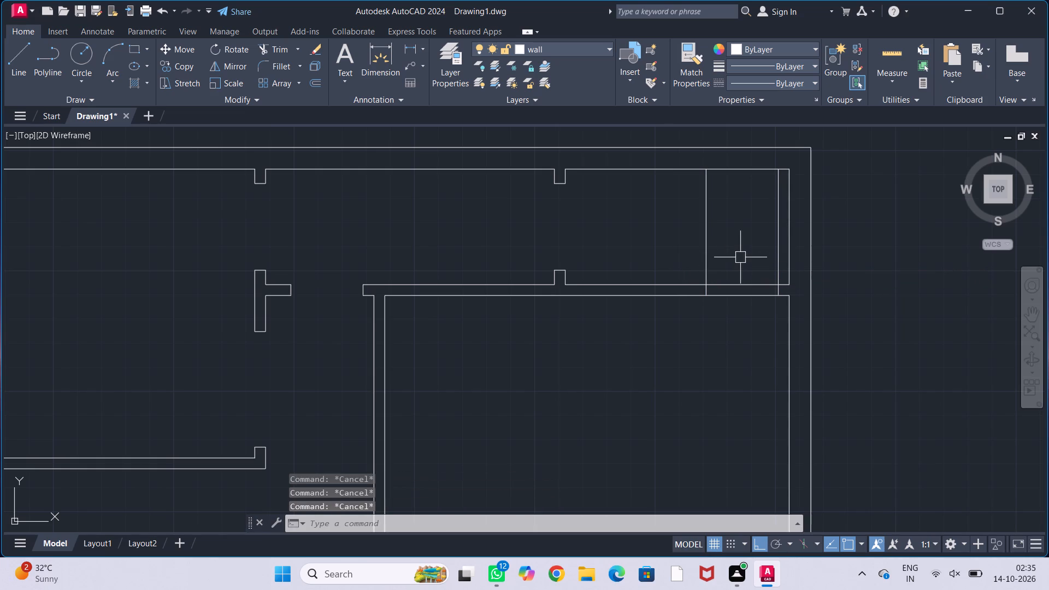
# Trim the offset lines inside the upper-right room and the wall lines between them to cut a 2'6" door opening.
pyautogui.write('tr')
pyautogui.press('Return')
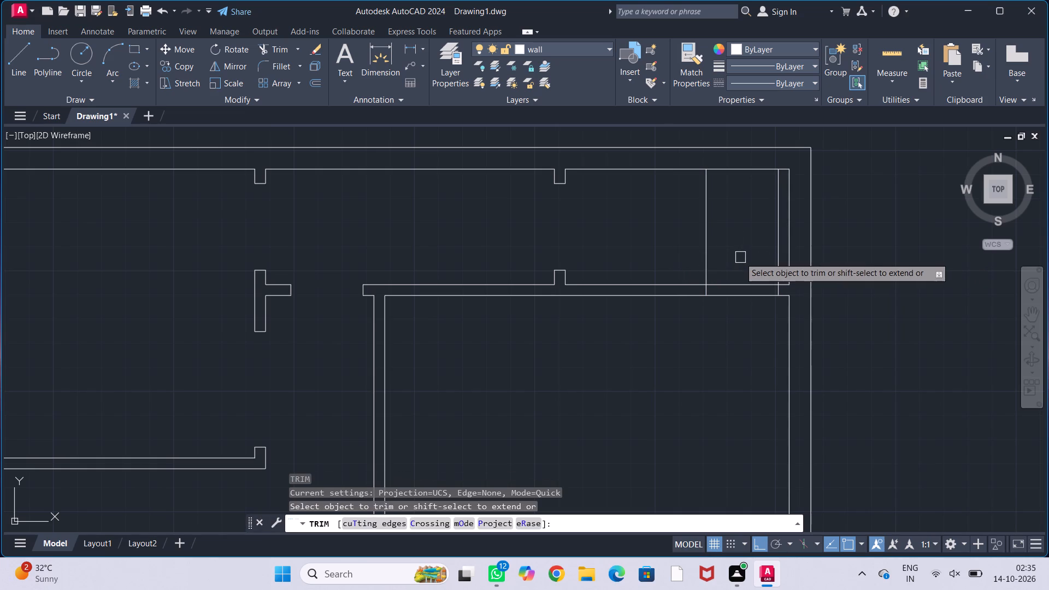
pyautogui.click(706, 255)
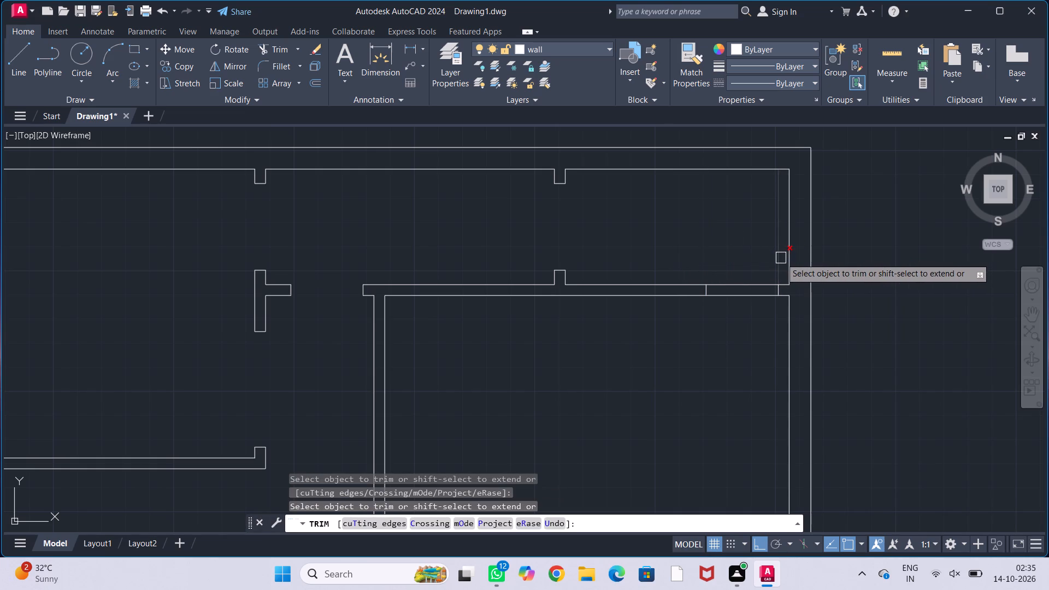
pyautogui.click(781, 258)
pyautogui.moveTo(746, 259); pyautogui.dragTo(747, 329)
pyautogui.press('Escape')
pyautogui.press('Escape')
pyautogui.press('Escape')
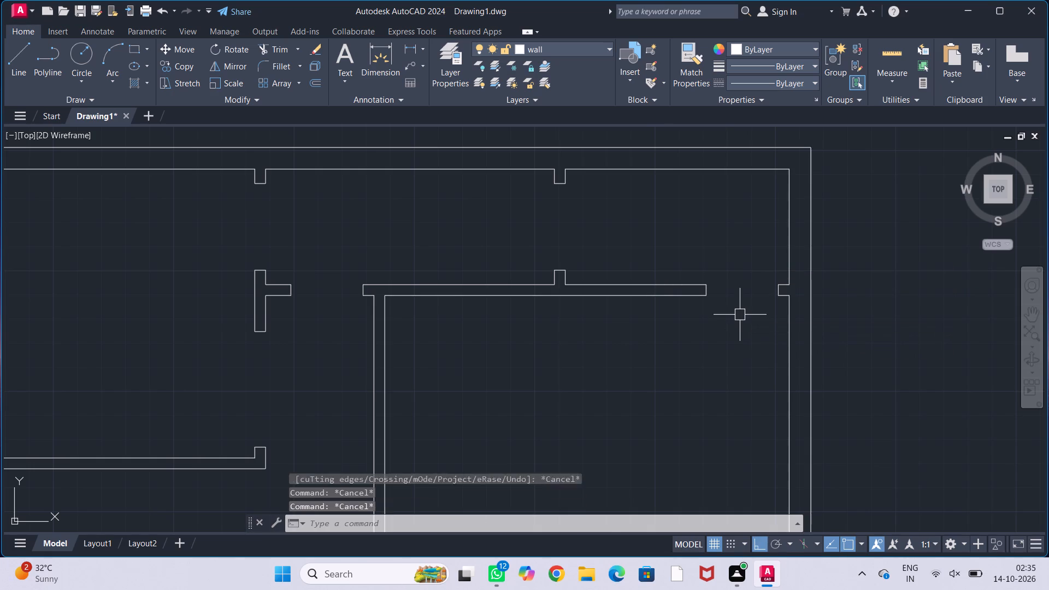
pyautogui.press('Escape')
pyautogui.press('Escape')
# Examine the upper rooms, their door openings and the staircase area of the plan.
pyautogui.scroll(-2, 740, 315)
pyautogui.moveTo(710, 361); pyautogui.dragTo(715, 262, button='middle')
pyautogui.moveTo(685, 285); pyautogui.dragTo(703, 290, button='middle')
pyautogui.scroll(1, 684, 273)
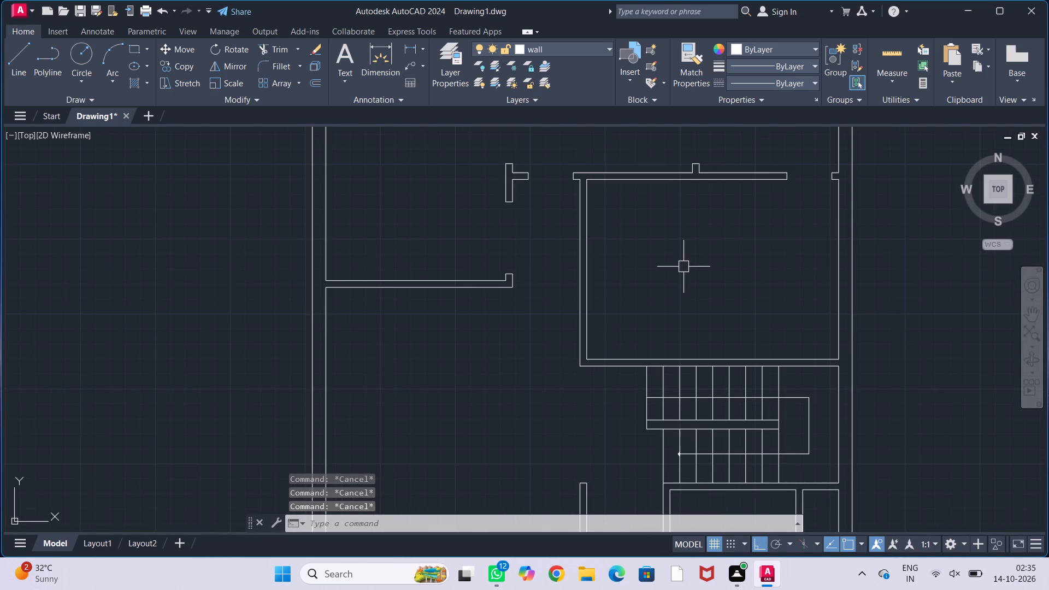
pyautogui.moveTo(686, 267); pyautogui.dragTo(693, 255, button='middle')
pyautogui.scroll(1, 688, 257)
pyautogui.moveTo(689, 257); pyautogui.dragTo(696, 321, button='middle')
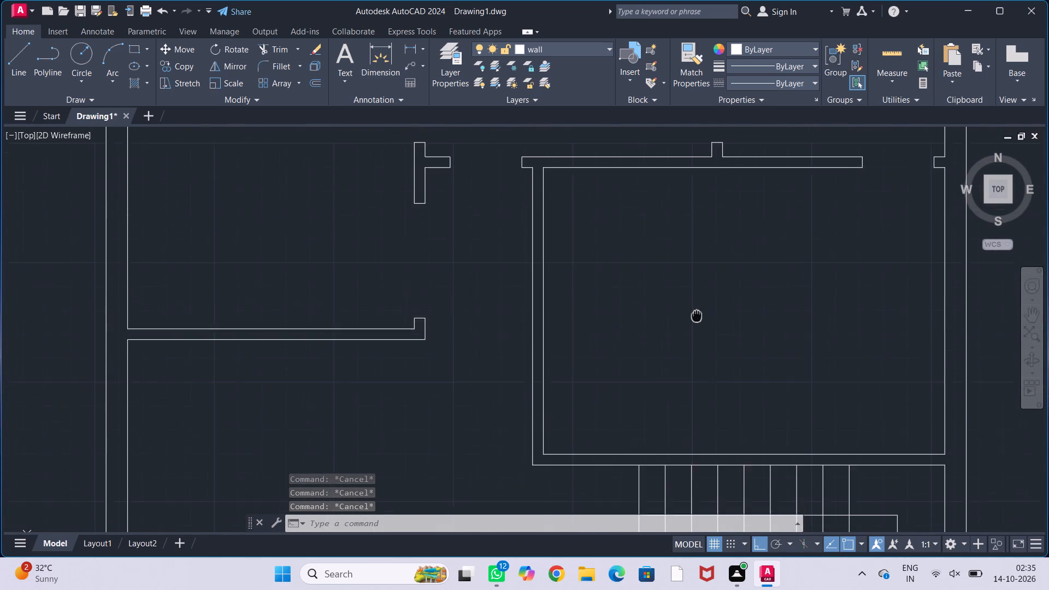
pyautogui.moveTo(696, 321); pyautogui.dragTo(695, 323, button='middle')
pyautogui.moveTo(696, 321); pyautogui.dragTo(689, 305, button='middle')
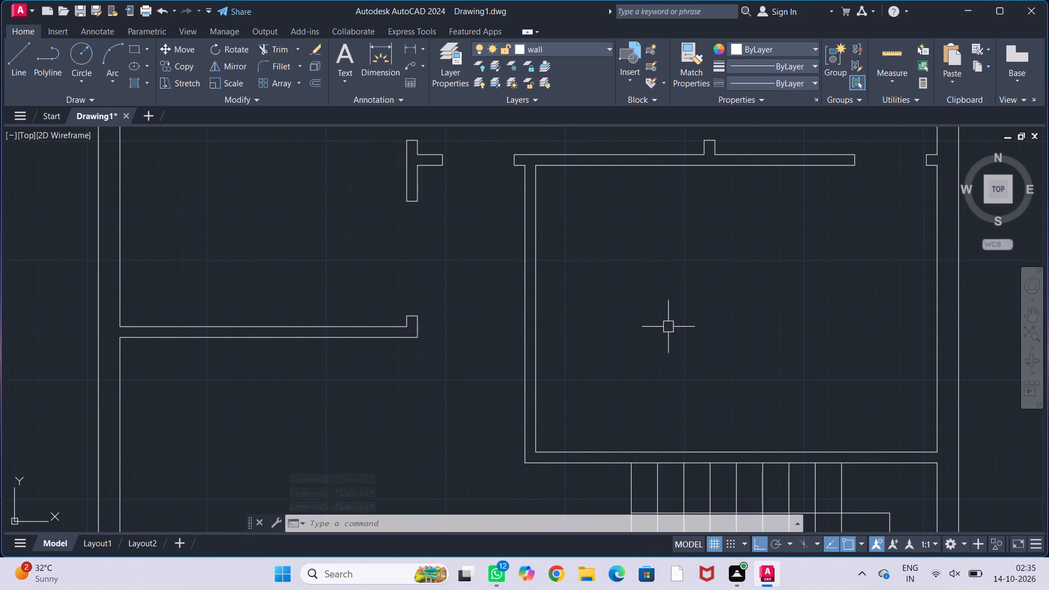
pyautogui.moveTo(641, 321); pyautogui.dragTo(642, 333, button='middle')
pyautogui.scroll(-1, 645, 327)
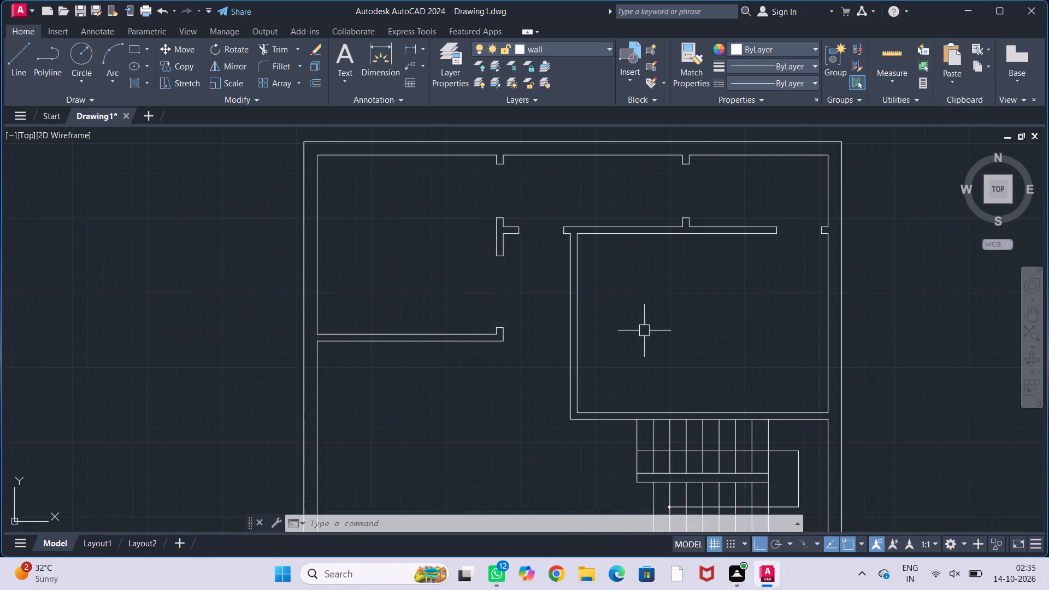
pyautogui.moveTo(644, 331); pyautogui.dragTo(667, 261, button='middle')
pyautogui.moveTo(673, 274); pyautogui.dragTo(650, 286, button='middle')
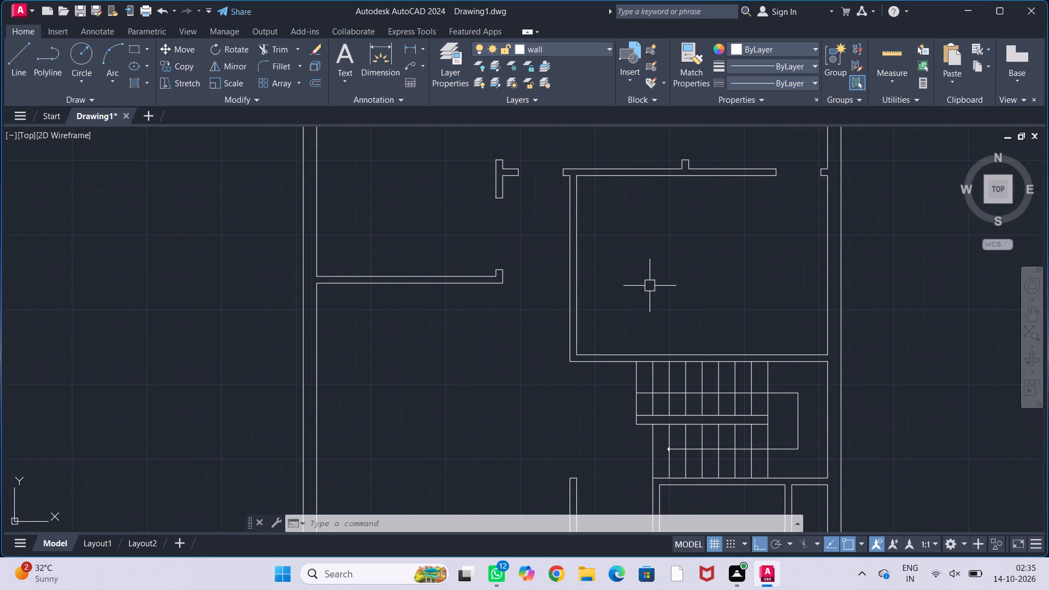
pyautogui.moveTo(665, 298); pyautogui.dragTo(680, 363, button='middle')
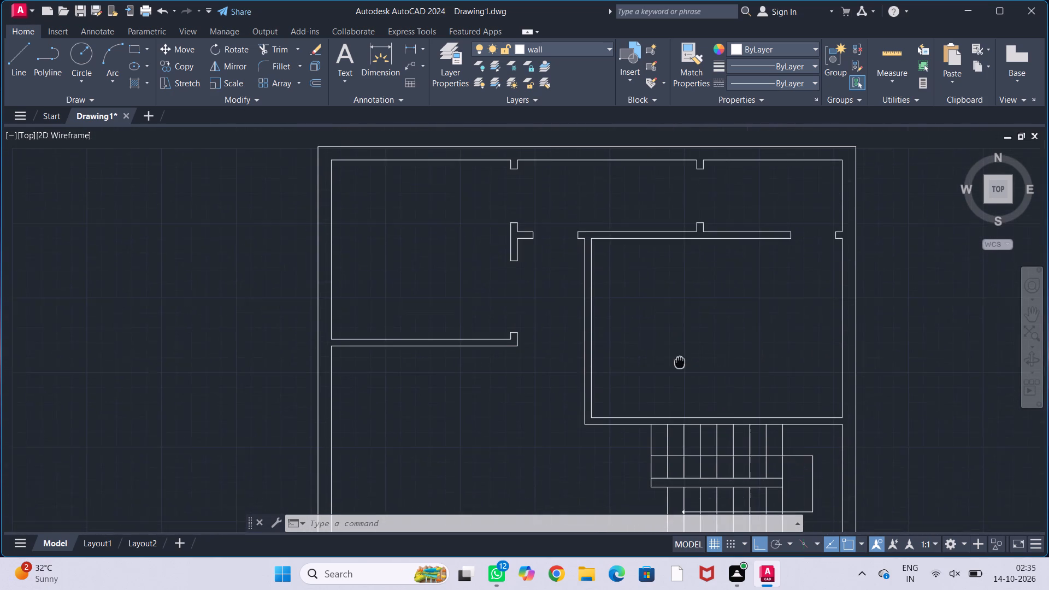
pyautogui.moveTo(642, 294); pyautogui.dragTo(640, 312, button='middle')
pyautogui.scroll(1, 640, 308)
pyautogui.moveTo(645, 304); pyautogui.dragTo(609, 347, button='middle')
pyautogui.scroll(-1, 611, 347)
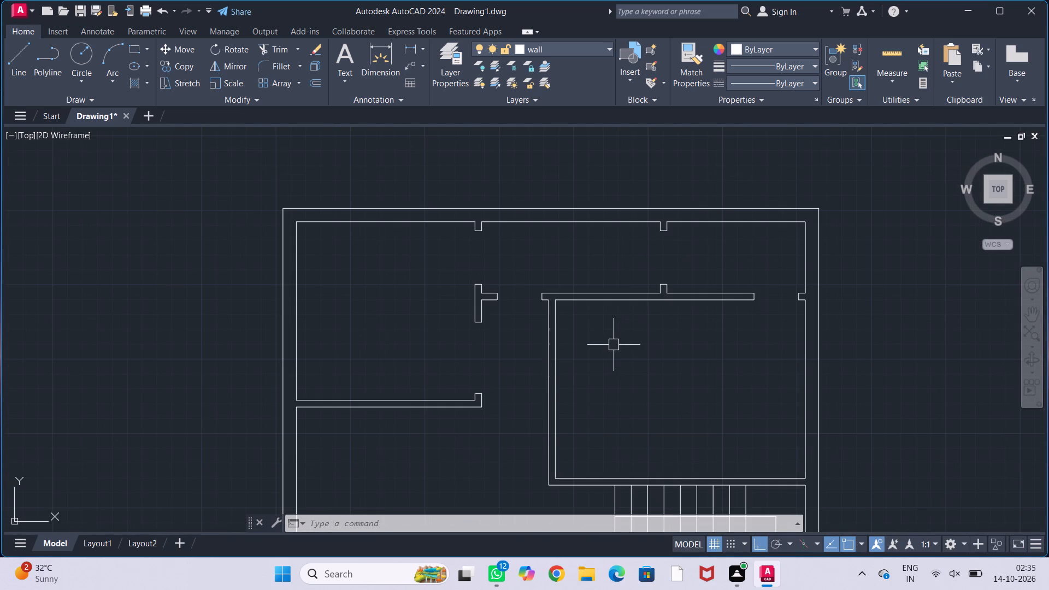
# Draw a diagonal line across the upper-middle room from its upper-right corner to its lower-left corner.
pyautogui.press('l')
pyautogui.press('Return')
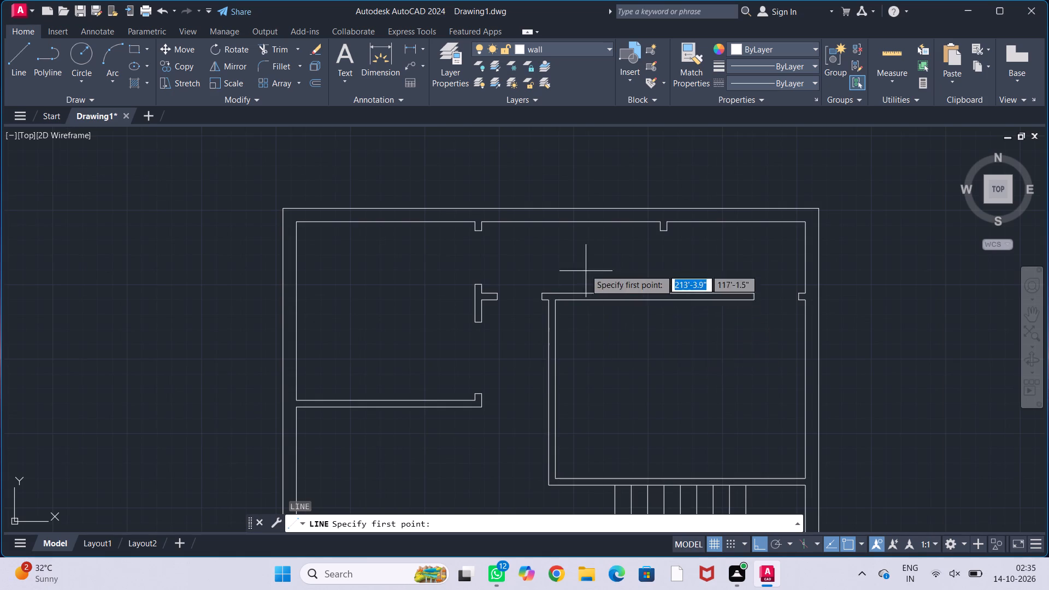
pyautogui.scroll(2, 582, 265)
pyautogui.click(776, 158)
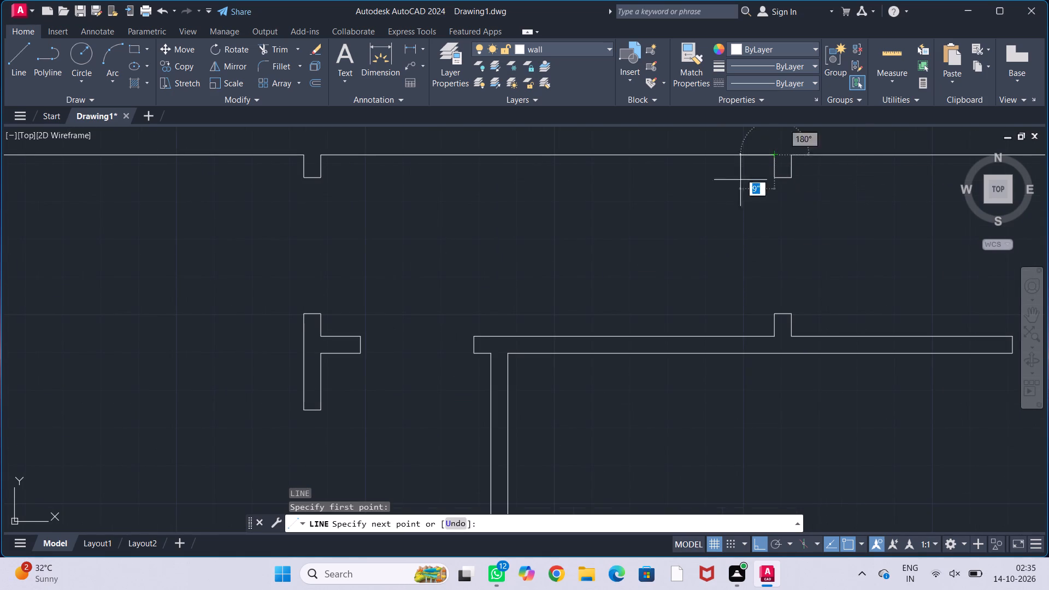
pyautogui.click(320, 336)
pyautogui.press('Escape')
pyautogui.press('Escape')
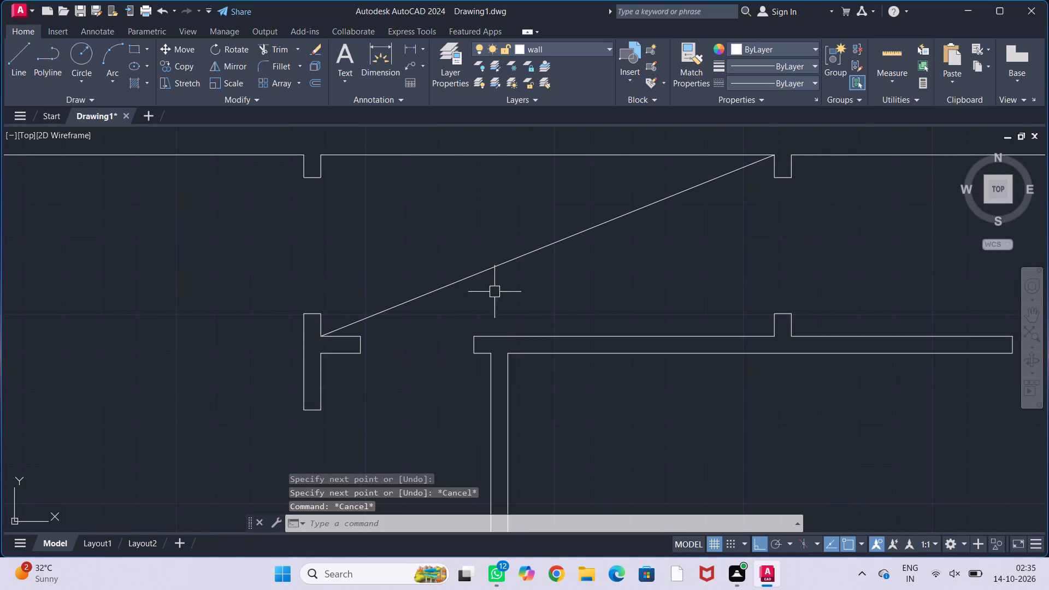
pyautogui.press('Escape')
pyautogui.press('Escape')
pyautogui.press('Escape')
# Draw a crossing diagonal from the lower end of the upper-middle room's upper-left wall stub to the room's lower-right corner.
pyautogui.press('l')
pyautogui.press('Return')
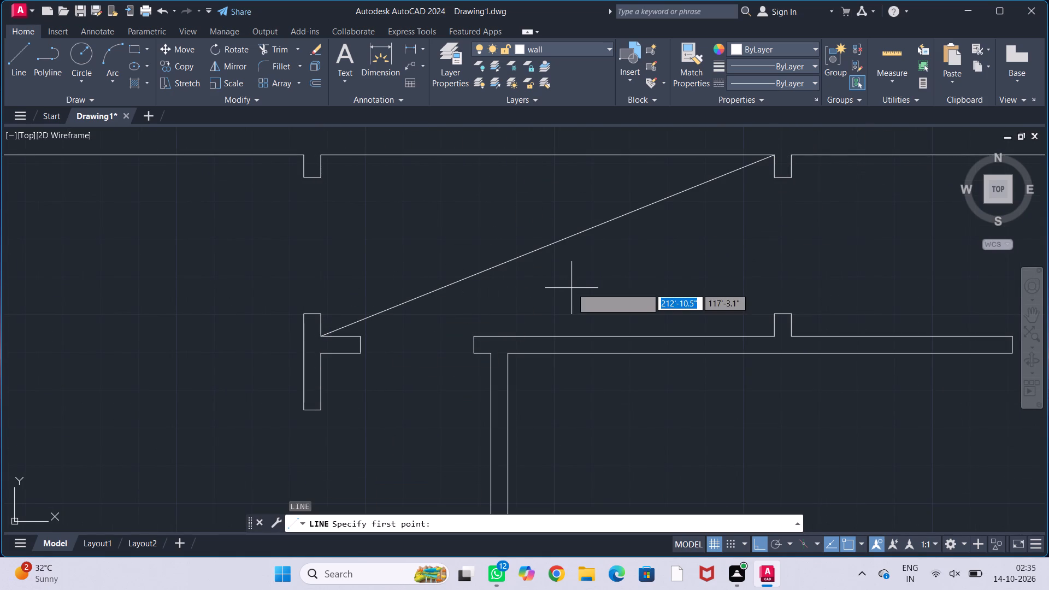
pyautogui.click(324, 178)
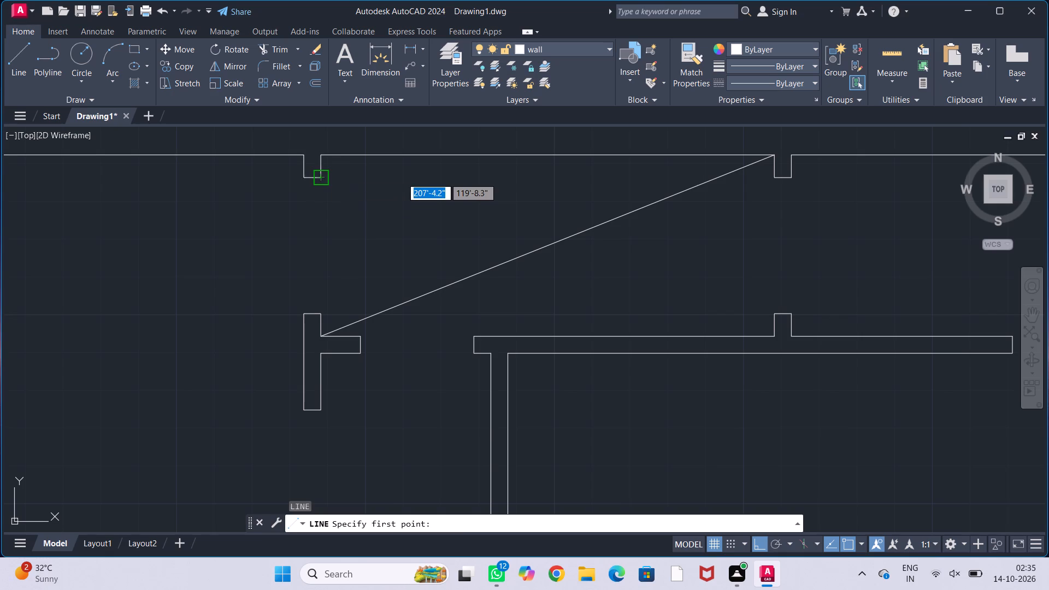
pyautogui.click(775, 336)
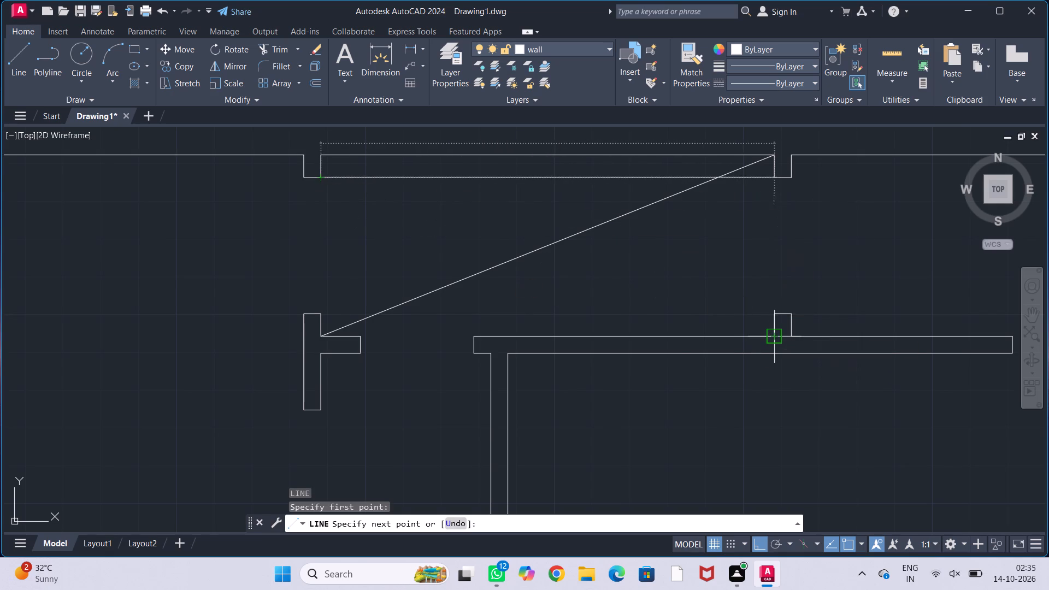
pyautogui.press('Escape')
pyautogui.press('Escape')
pyautogui.press('Escape')
pyautogui.press('Escape')
pyautogui.press('Escape')
pyautogui.scroll(-1, 707, 254)
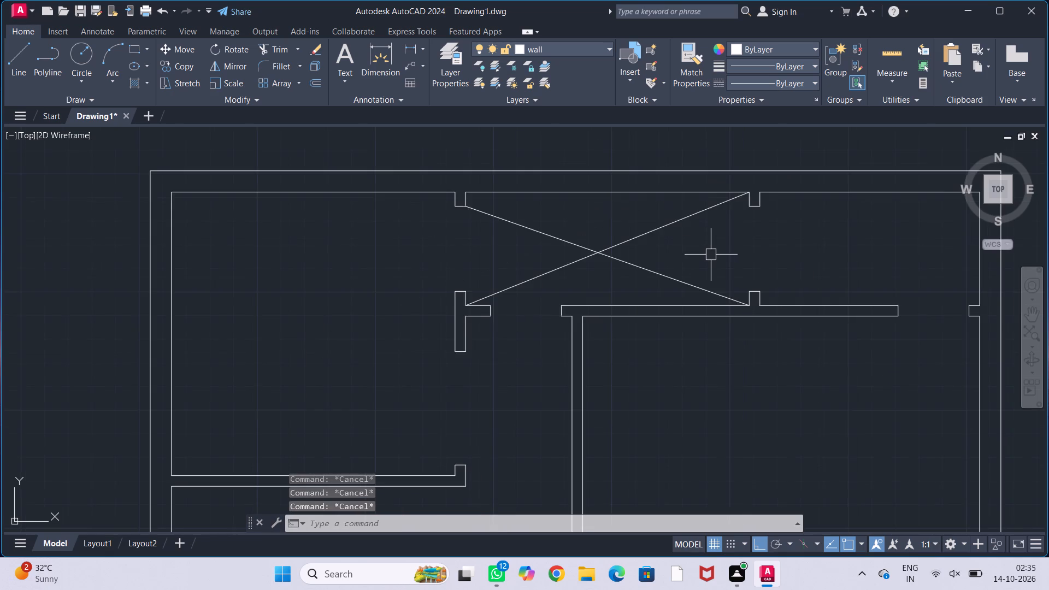
# Draw a line across the wall below the upper-middle room at that wall segment's midpoint.
pyautogui.moveTo(715, 257); pyautogui.dragTo(730, 228, button='middle')
pyautogui.moveTo(736, 265); pyautogui.dragTo(729, 230, button='middle')
pyautogui.moveTo(716, 281); pyautogui.dragTo(701, 299, button='middle')
pyautogui.scroll(1, 663, 275)
pyautogui.moveTo(662, 288); pyautogui.dragTo(648, 283, button='middle')
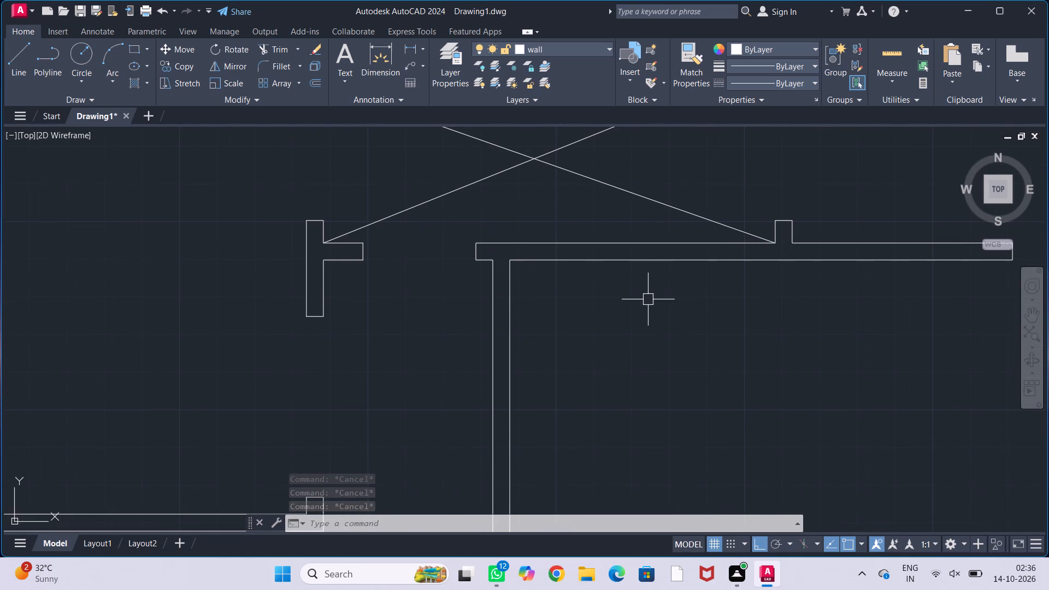
pyautogui.press('l')
pyautogui.press('Return')
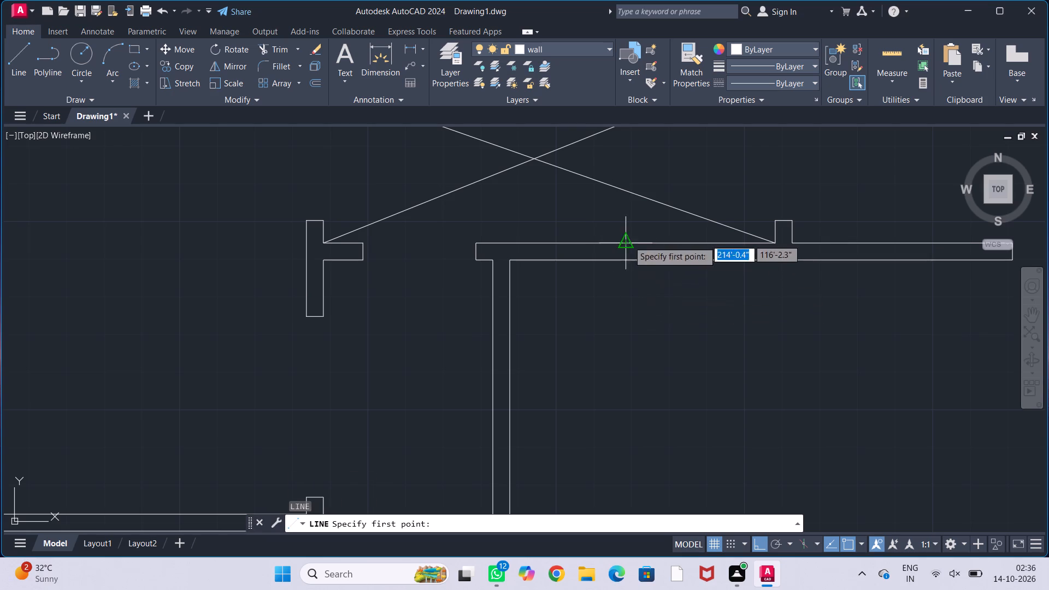
pyautogui.click(629, 243)
pyautogui.click(631, 257)
pyautogui.press('Escape')
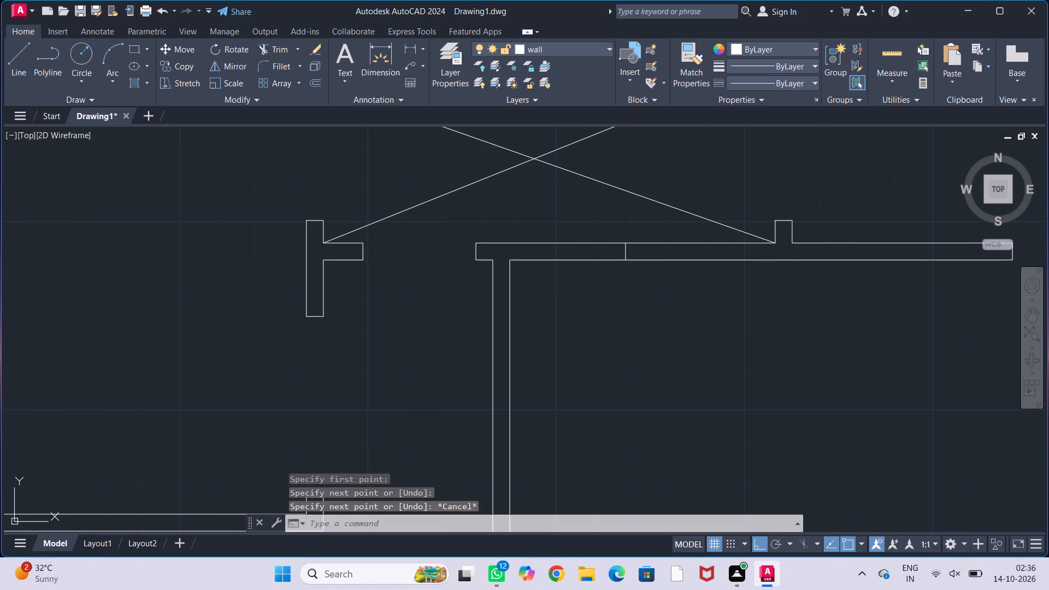
pyautogui.press('Escape')
pyautogui.press('Escape')
pyautogui.press('Escape')
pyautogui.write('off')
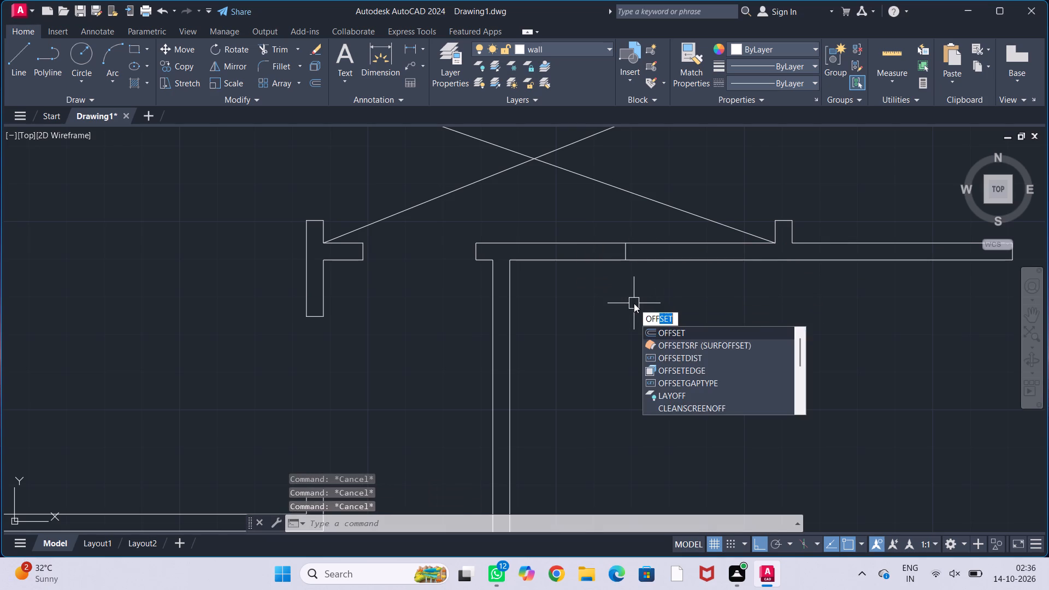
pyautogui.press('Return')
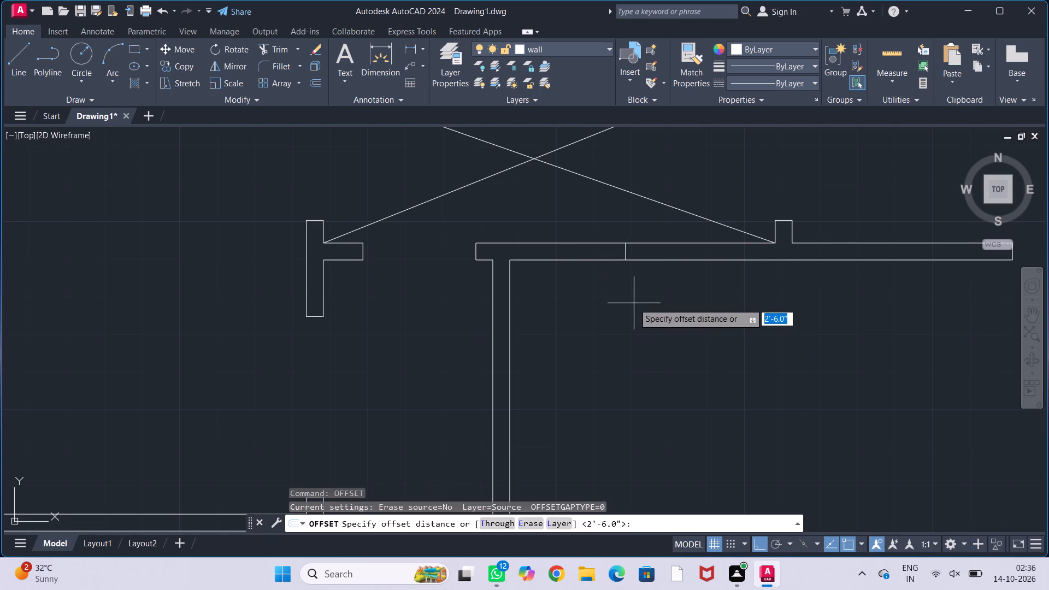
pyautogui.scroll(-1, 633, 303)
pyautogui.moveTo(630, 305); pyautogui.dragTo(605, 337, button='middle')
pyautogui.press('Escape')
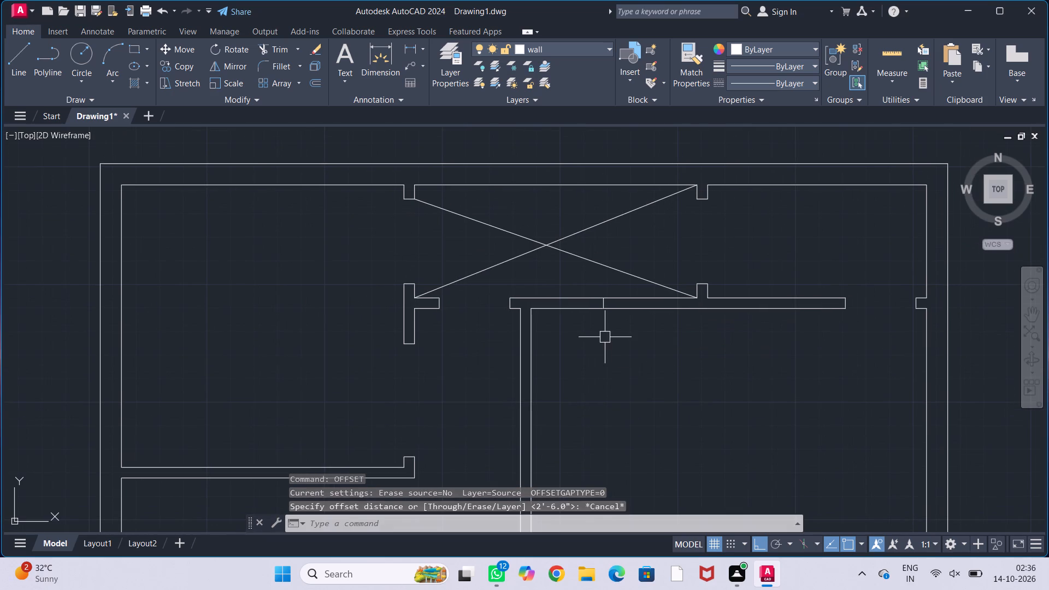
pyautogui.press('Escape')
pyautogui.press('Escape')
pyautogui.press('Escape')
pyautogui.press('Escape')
# Measure the door opening between the upper-middle and upper-right rooms with a temporary linear dimension.
pyautogui.write('dli')
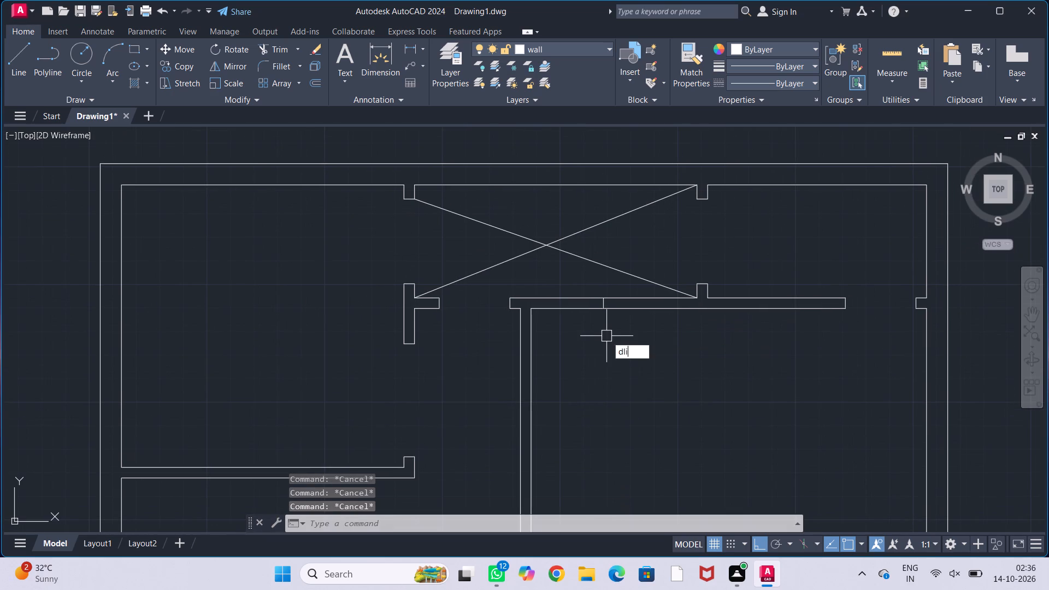
pyautogui.press('Return')
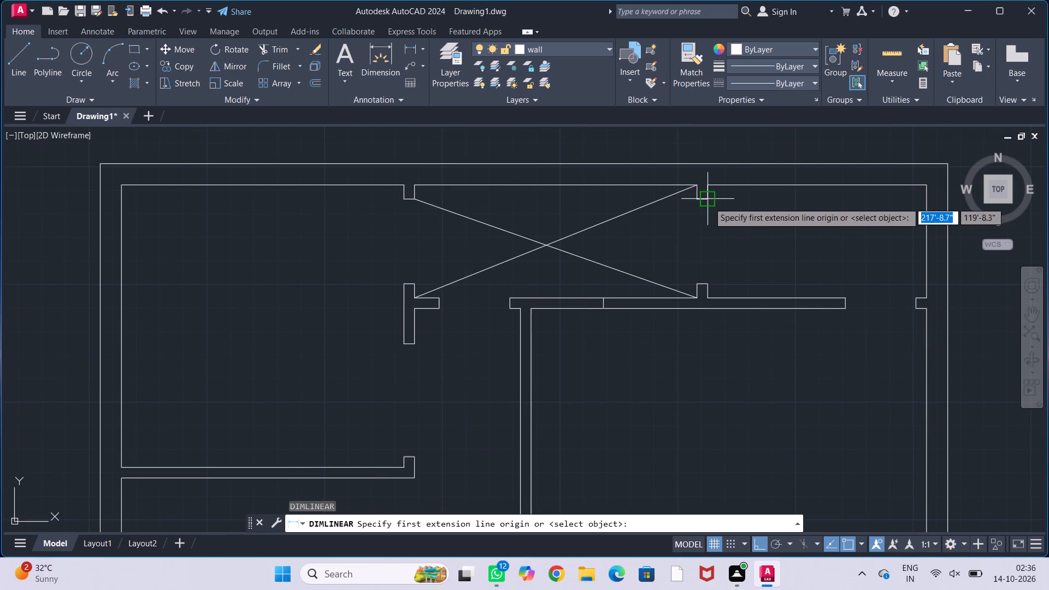
pyautogui.click(709, 202)
pyautogui.click(709, 282)
pyautogui.press('Escape')
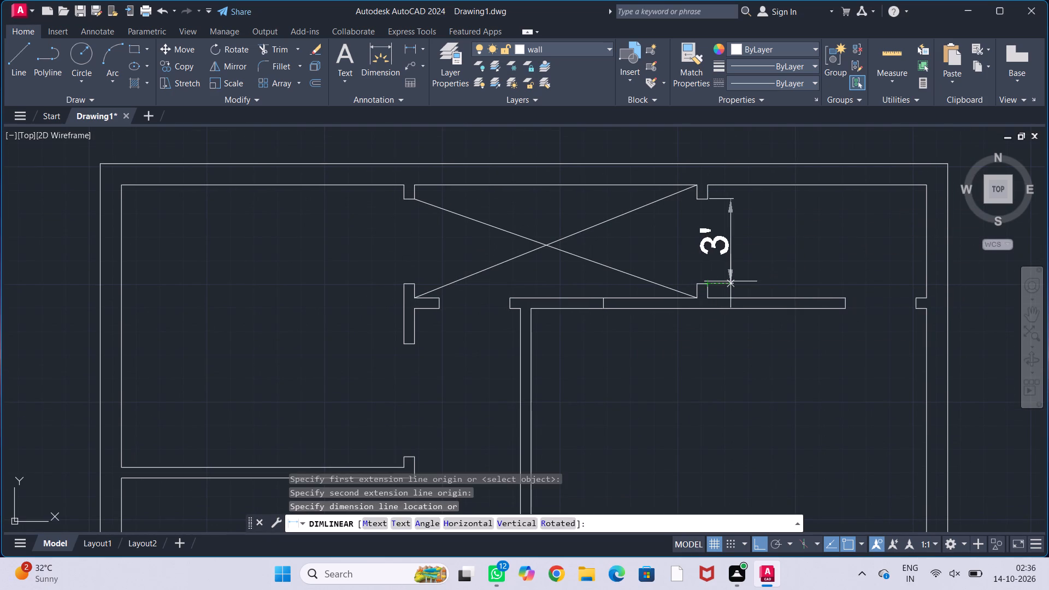
pyautogui.press('Escape')
pyautogui.press('Escape')
# Offset the midpoint line in the wall below the upper-middle room by 1.5' to both sides.
pyautogui.scroll(1, 556, 343)
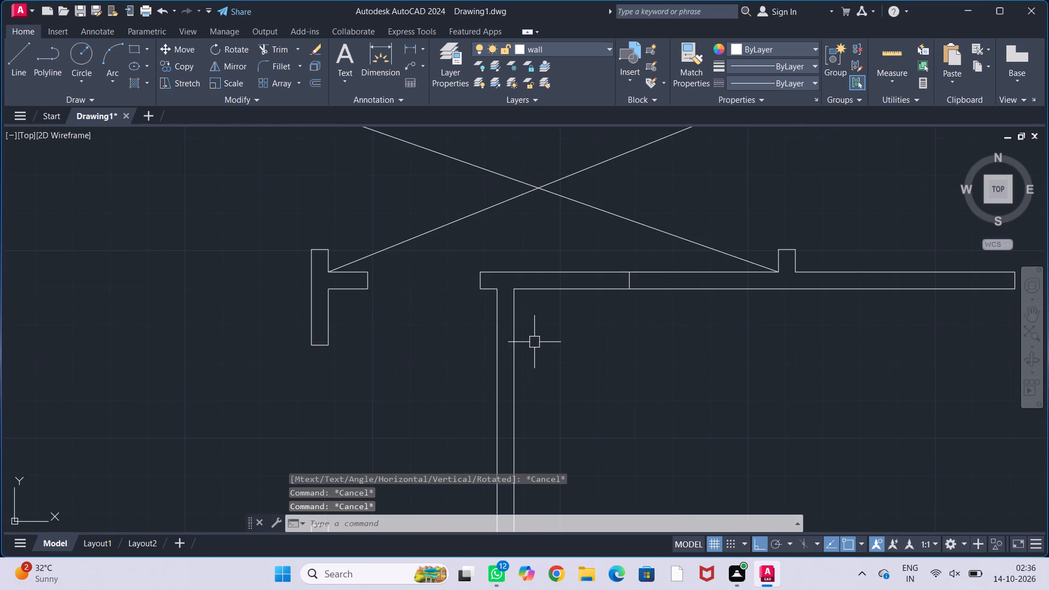
pyautogui.write('off')
pyautogui.press('Return')
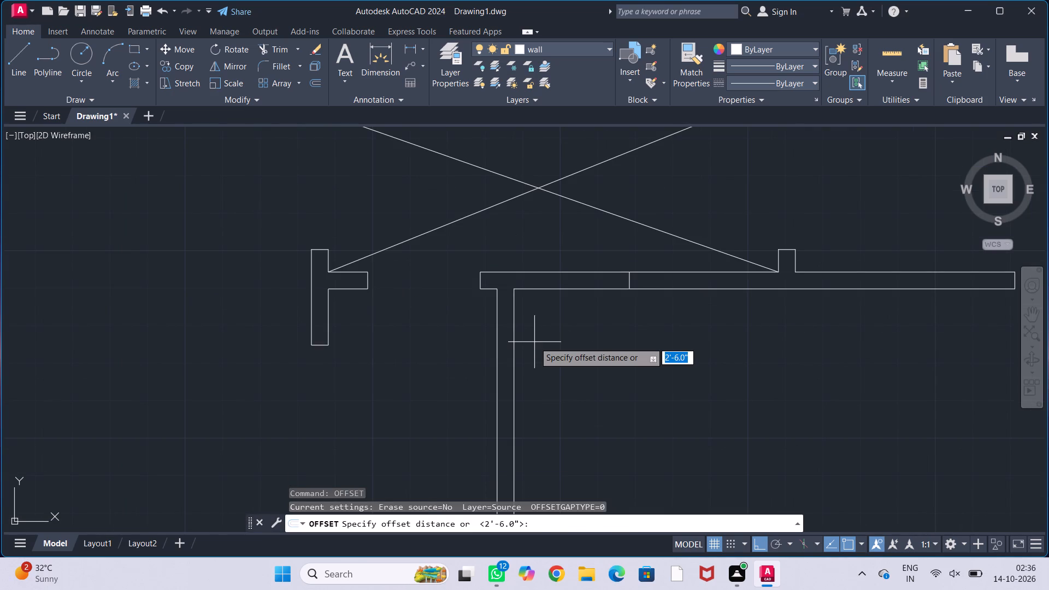
pyautogui.write("1.5'")
pyautogui.press('Return')
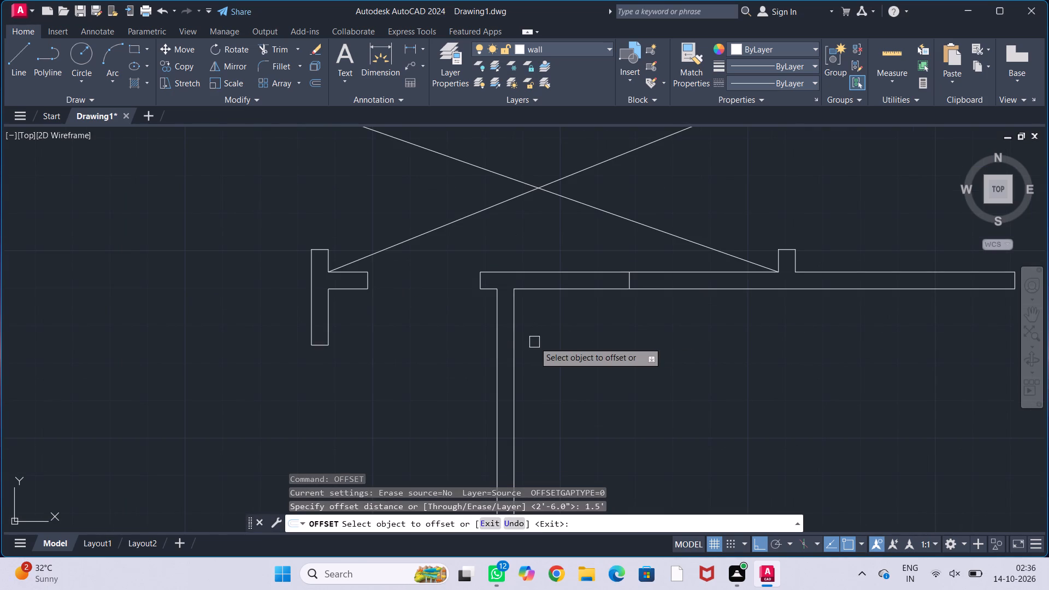
pyautogui.click(627, 284)
pyautogui.click(665, 282)
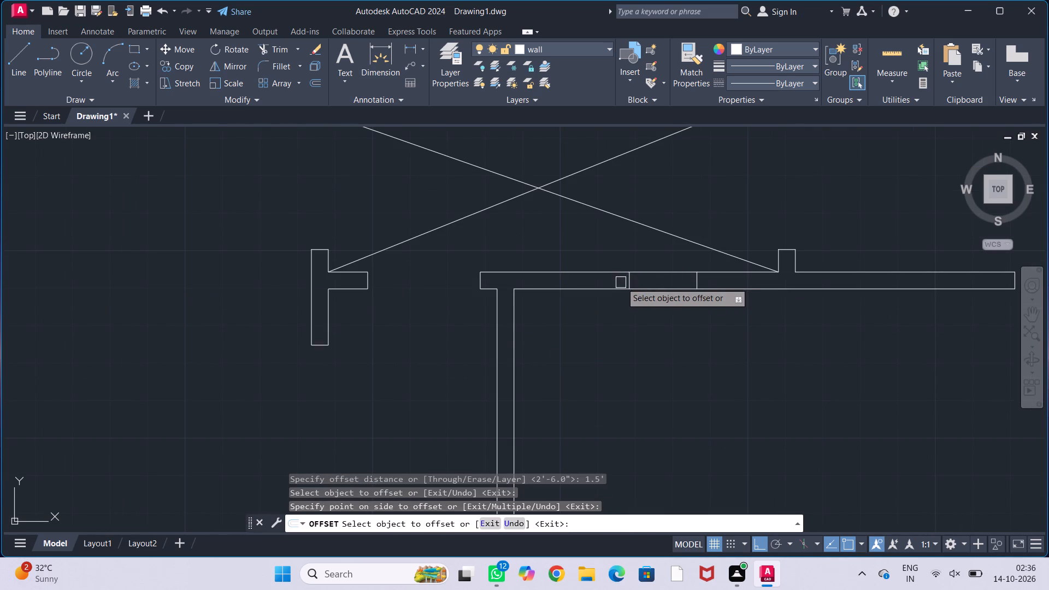
pyautogui.click(626, 281)
pyautogui.click(587, 285)
pyautogui.press('Escape')
pyautogui.press('Escape')
pyautogui.press('Escape')
pyautogui.press('Escape')
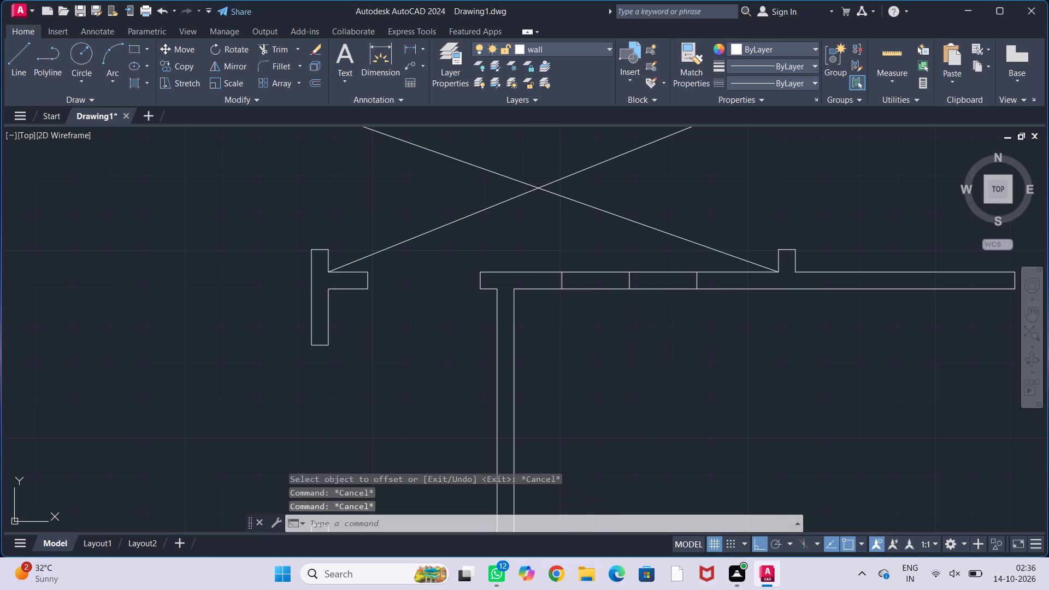
# Trim both wall lines between the two offset lines and remove the middle line to cut the opening below the upper-middle room.
pyautogui.write('tr')
pyautogui.press('Return')
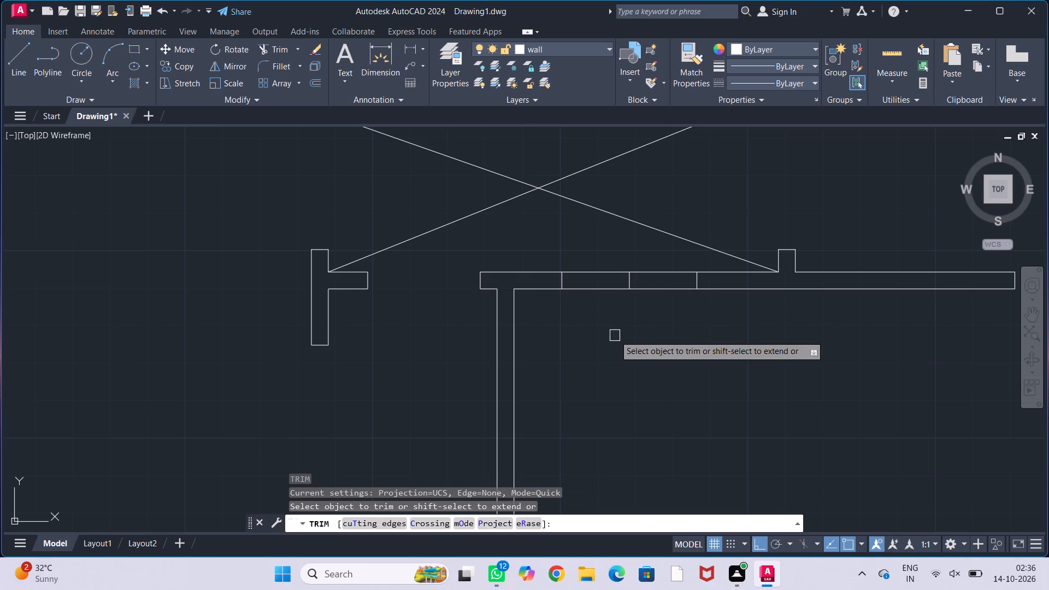
pyautogui.moveTo(593, 253); pyautogui.dragTo(603, 333)
pyautogui.moveTo(646, 263); pyautogui.dragTo(669, 329)
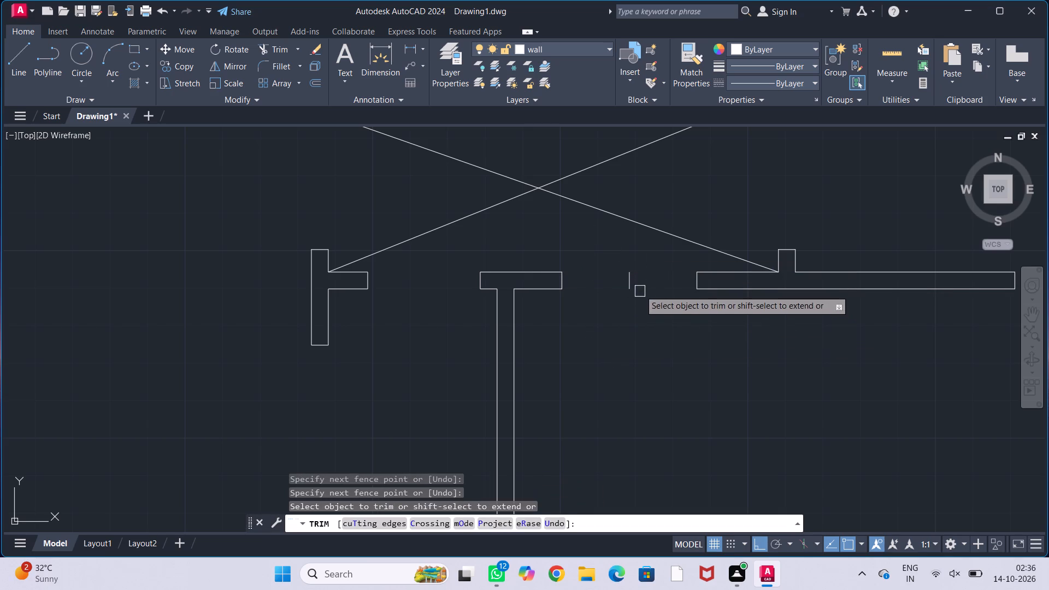
pyautogui.click(631, 281)
pyautogui.press('Escape')
pyautogui.press('Escape')
pyautogui.press('Escape')
pyautogui.press('Escape')
pyautogui.press('Escape')
# Look over the plan from the new opening down past the staircase to the lower rooms.
pyautogui.scroll(-2, 639, 320)
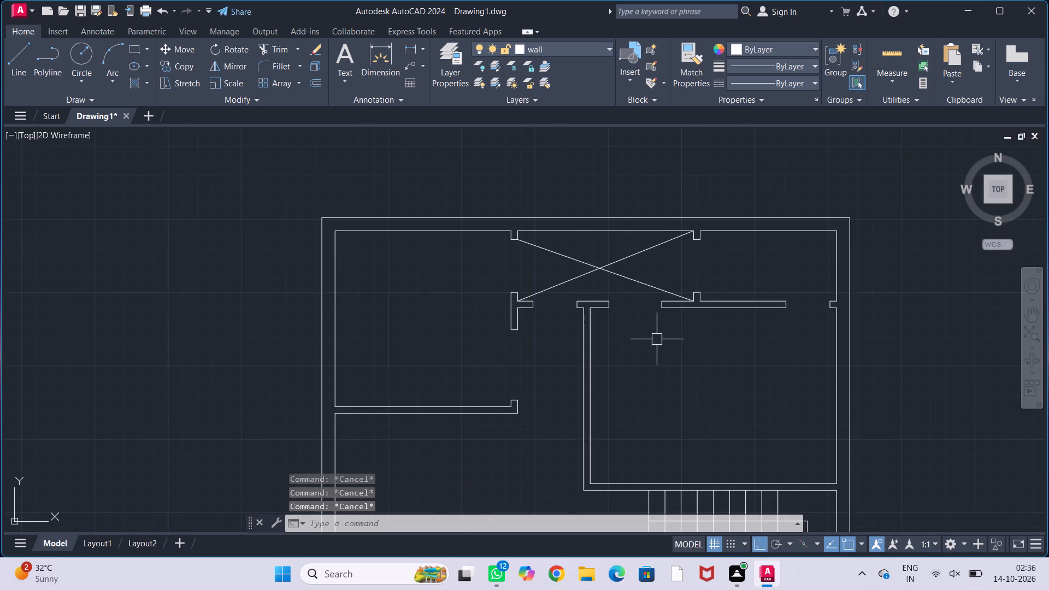
pyautogui.moveTo(655, 341); pyautogui.dragTo(627, 308, button='middle')
pyautogui.moveTo(626, 352); pyautogui.dragTo(630, 313, button='middle')
pyautogui.middleClick(629, 327)
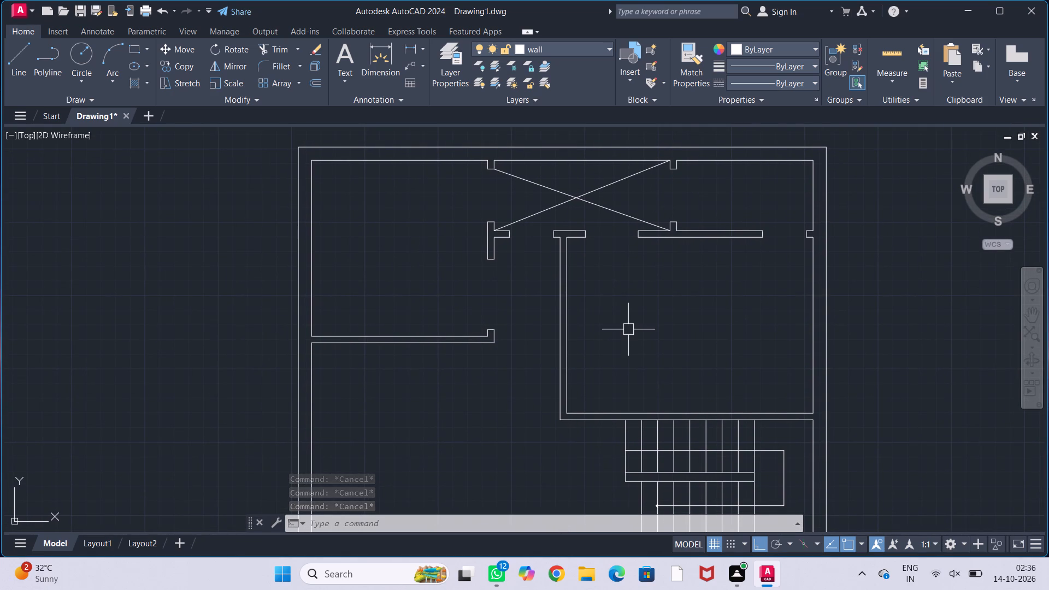
pyautogui.moveTo(622, 349); pyautogui.dragTo(637, 309, button='middle')
pyautogui.moveTo(643, 345); pyautogui.dragTo(639, 316, button='middle')
pyautogui.scroll(1, 639, 320)
pyautogui.moveTo(643, 324); pyautogui.dragTo(643, 315, button='middle')
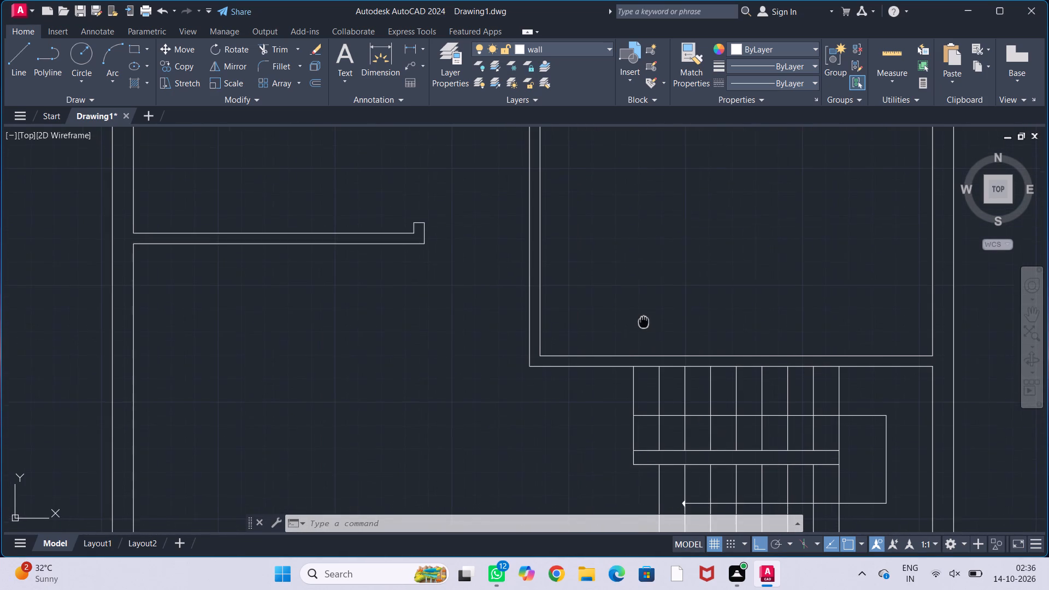
pyautogui.moveTo(643, 315); pyautogui.dragTo(643, 311, button='middle')
pyautogui.scroll(-1, 643, 310)
pyautogui.moveTo(645, 310); pyautogui.dragTo(637, 314, button='middle')
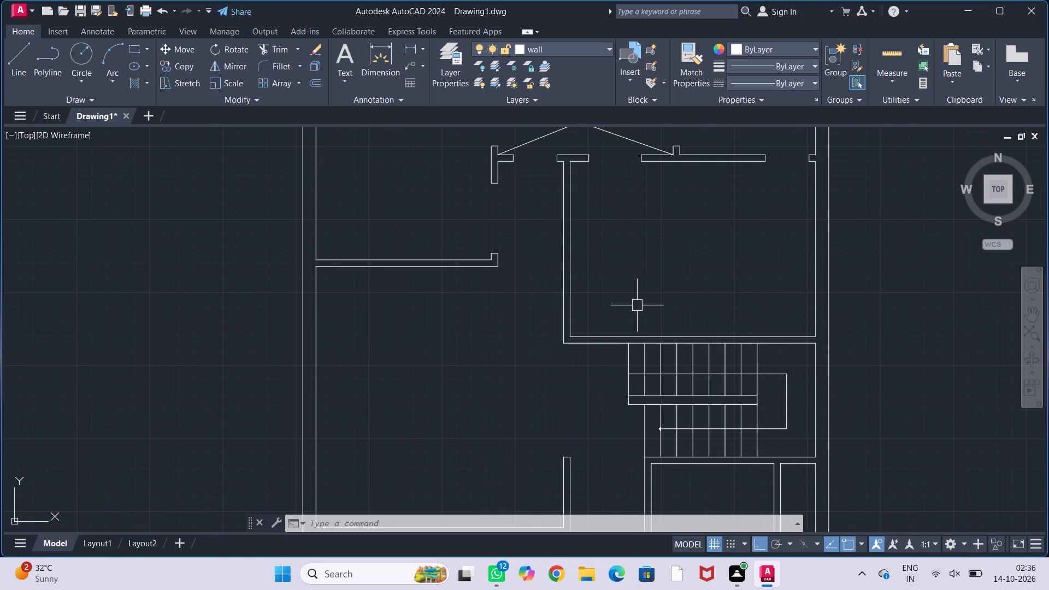
pyautogui.moveTo(538, 360); pyautogui.dragTo(532, 339, button='middle')
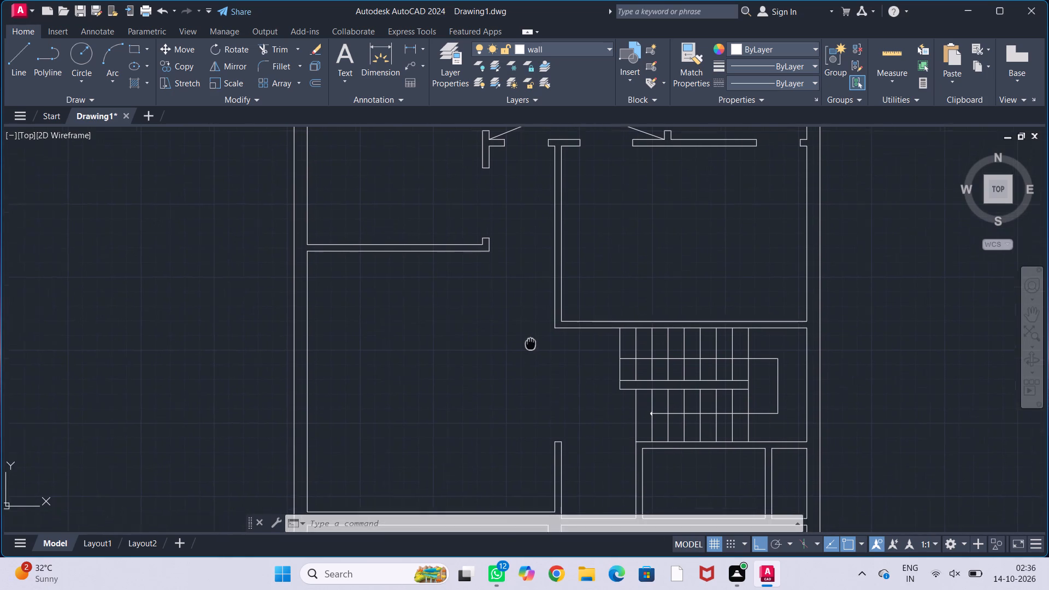
pyautogui.moveTo(532, 339); pyautogui.dragTo(556, 280, button='middle')
pyautogui.moveTo(546, 310); pyautogui.dragTo(539, 343, button='middle')
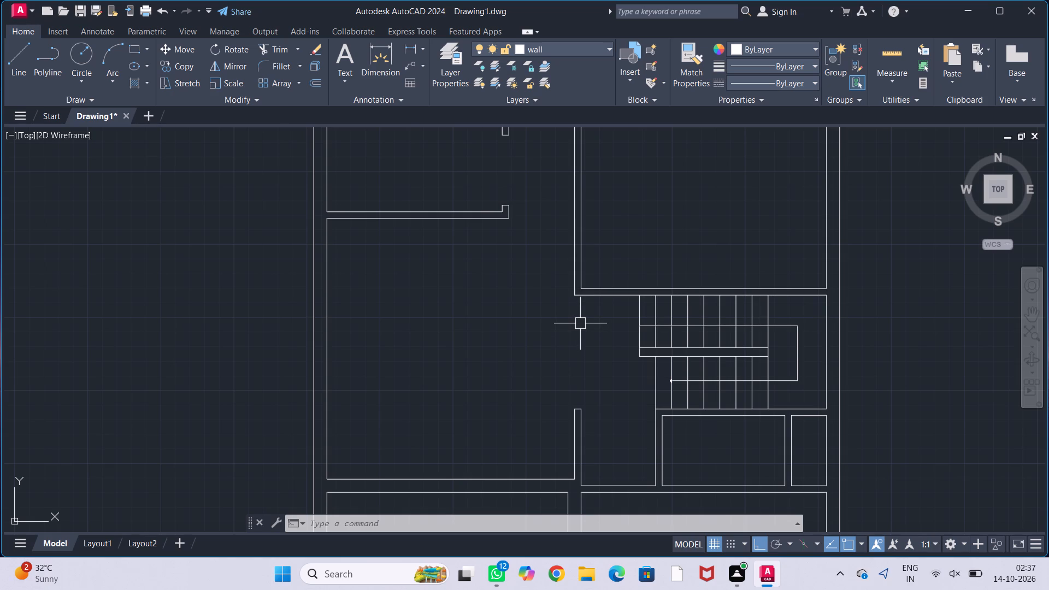
pyautogui.middleClick(532, 335)
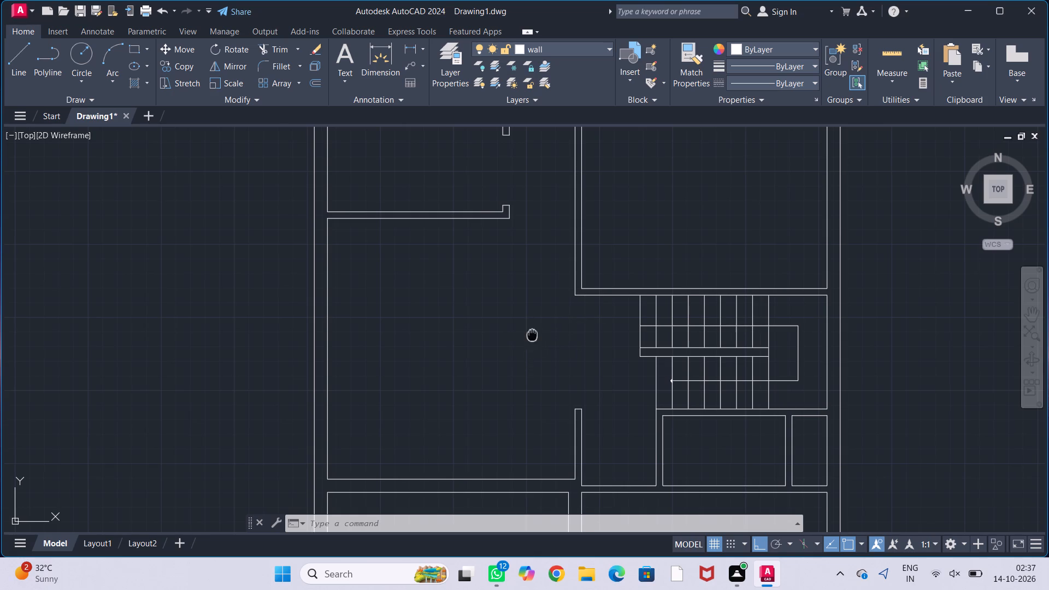
pyautogui.scroll(-1, 537, 328)
pyautogui.moveTo(538, 335); pyautogui.dragTo(552, 300, button='middle')
pyautogui.moveTo(550, 329); pyautogui.dragTo(521, 349, button='middle')
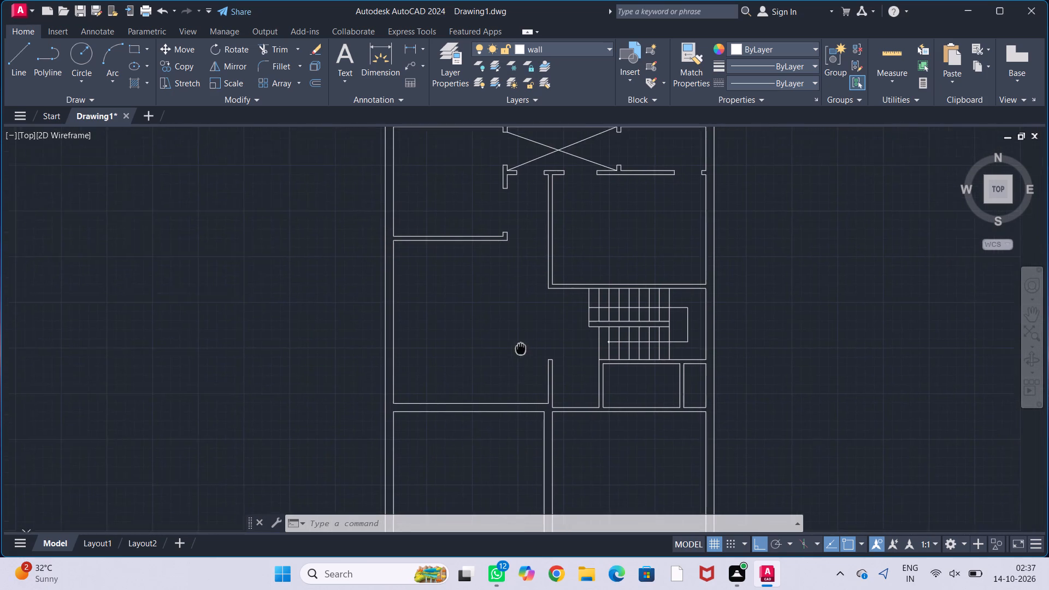
pyautogui.moveTo(521, 349); pyautogui.dragTo(569, 358, button='middle')
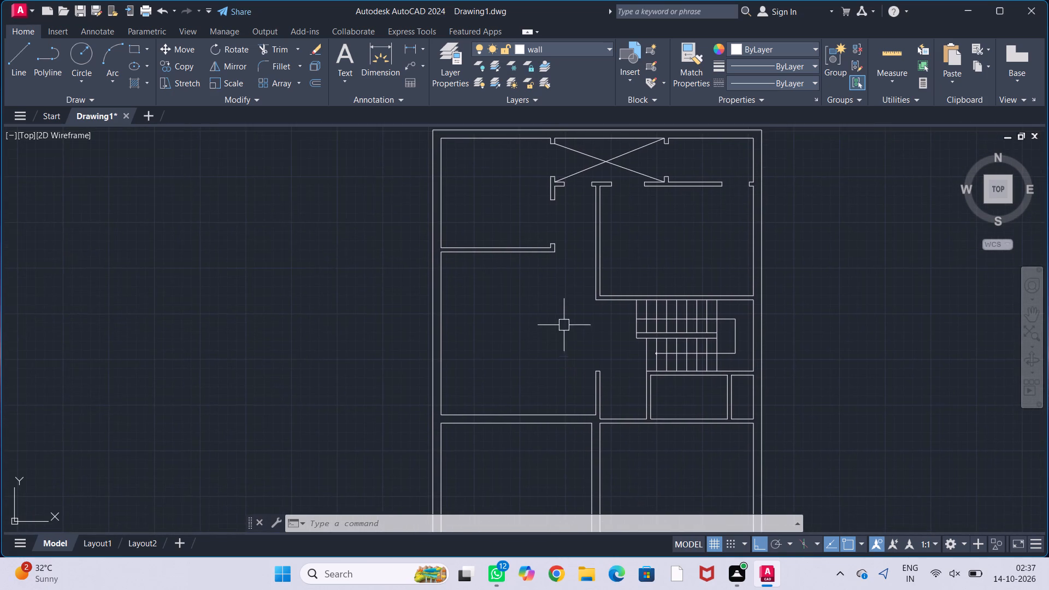
# Offset the inner face of the wall above the staircase by 4.5" up into the large room.
pyautogui.scroll(1, 561, 319)
pyautogui.moveTo(561, 318); pyautogui.dragTo(531, 344, button='middle')
pyautogui.write('off')
pyautogui.press('Return')
pyautogui.write('4.5"')
pyautogui.press('Return')
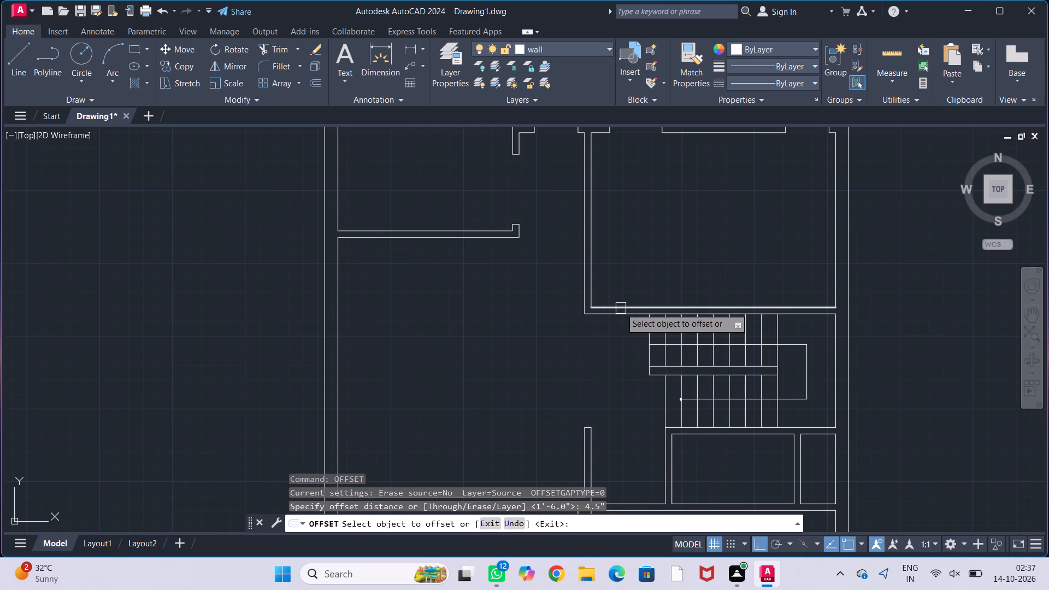
pyautogui.click(621, 308)
pyautogui.click(622, 272)
pyautogui.press('Escape')
pyautogui.press('Escape')
pyautogui.press('Escape')
pyautogui.press('Escape')
# Offset the new line above the staircase wall by 3' further up into the large room.
pyautogui.write('off')
pyautogui.press('Return')
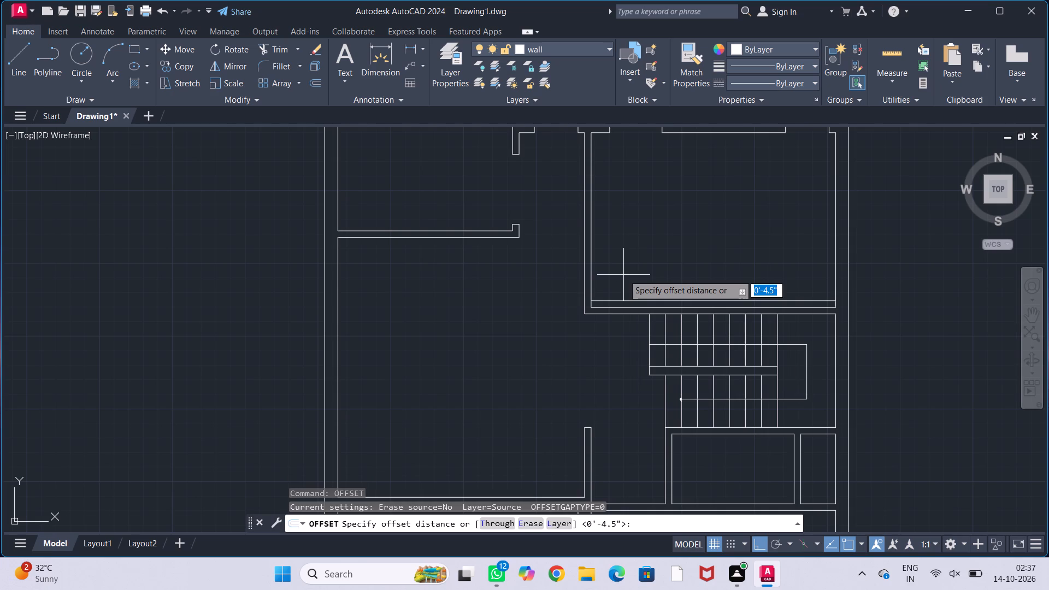
pyautogui.write("3'")
pyautogui.press('Return')
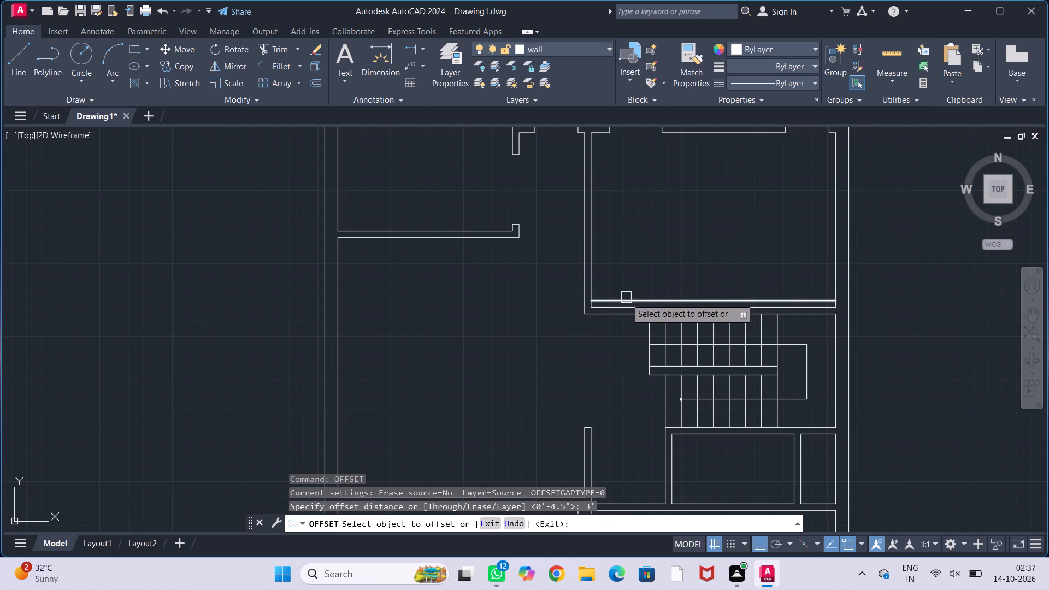
pyautogui.click(627, 301)
pyautogui.click(626, 253)
pyautogui.press('Escape')
pyautogui.press('Escape')
pyautogui.press('Escape')
pyautogui.press('Escape')
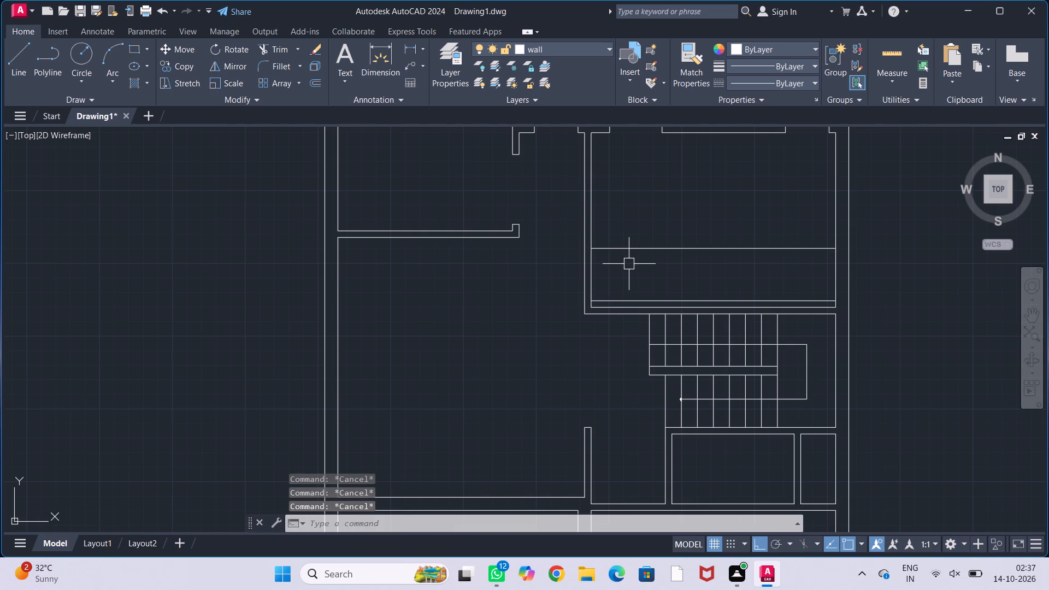
# Extend both offset lines across the large room's left wall to its outer face.
pyautogui.write('ex')
pyautogui.press('Return')
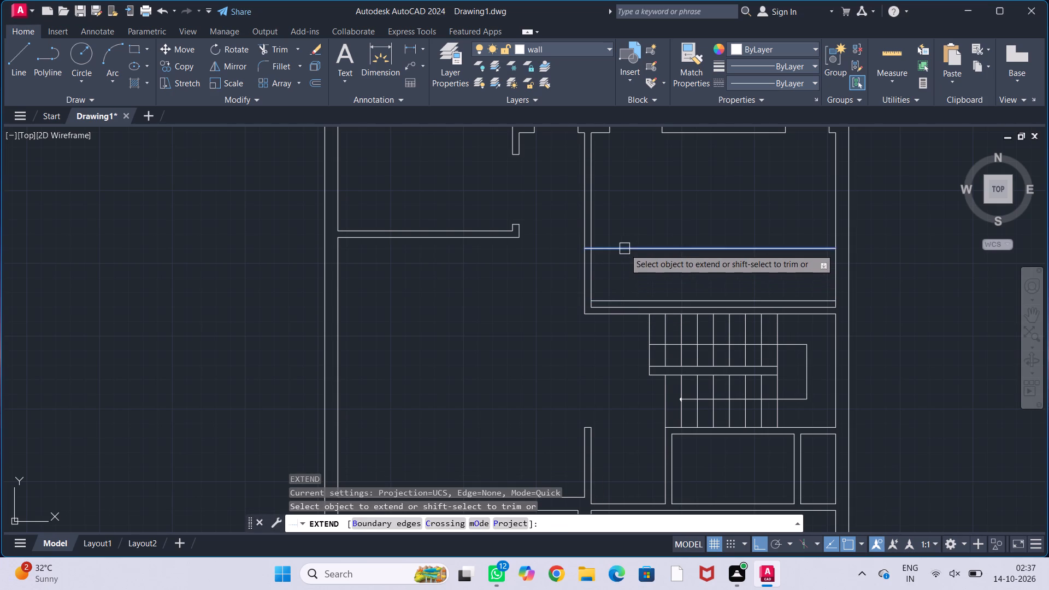
pyautogui.click(624, 249)
pyautogui.click(624, 299)
pyautogui.press('Escape')
pyautogui.press('Escape')
pyautogui.press('Escape')
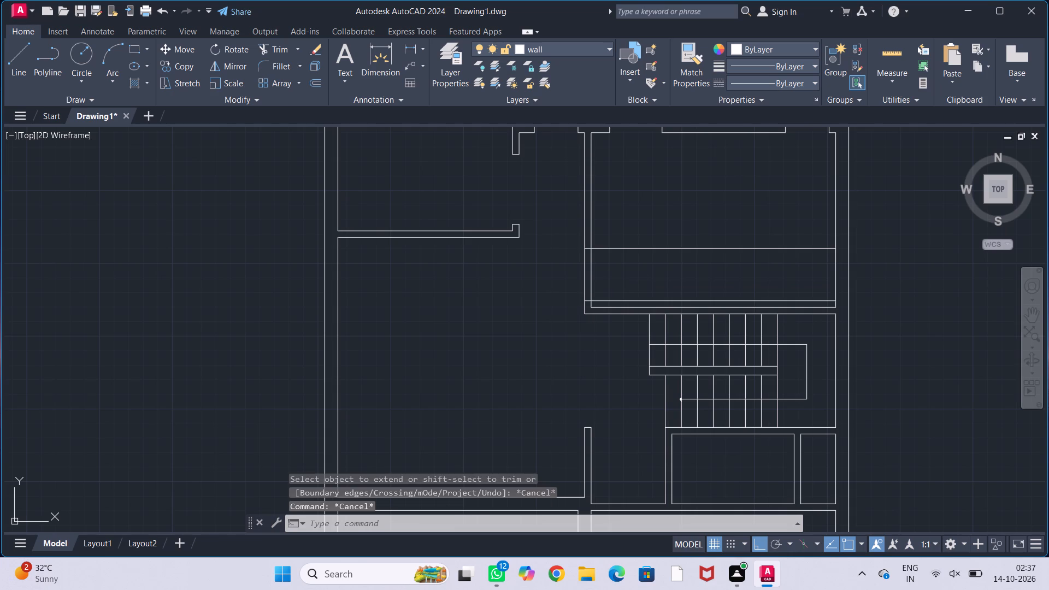
pyautogui.press('Escape')
pyautogui.press('Escape')
# Trim the large room's left wall between the two extended lines and remove their remainders inside the room to cut the door opening.
pyautogui.write('tr')
pyautogui.press('Return')
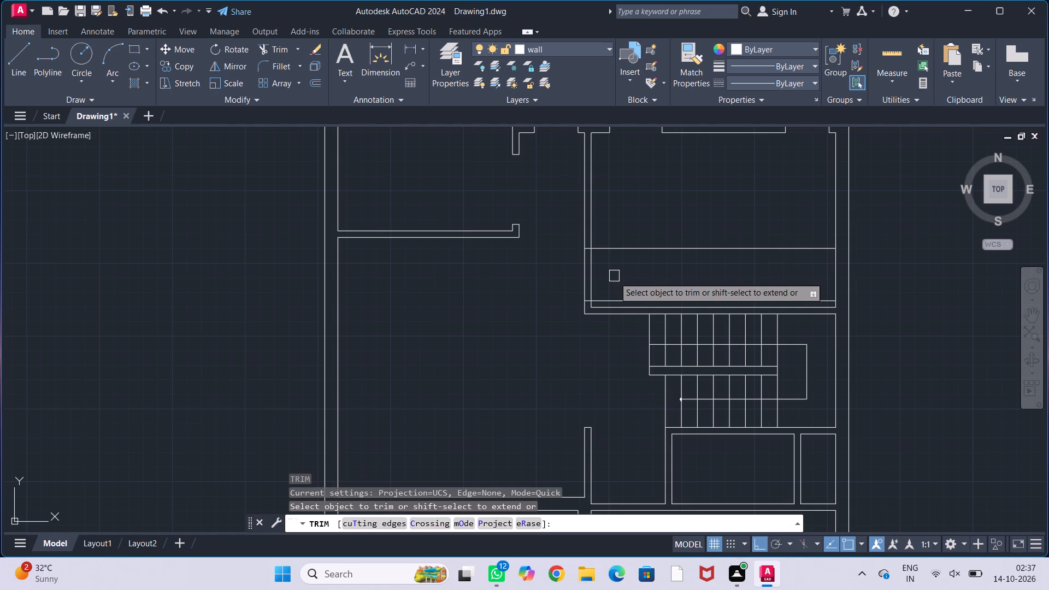
pyautogui.moveTo(616, 282); pyautogui.dragTo(527, 286)
pyautogui.click(669, 247)
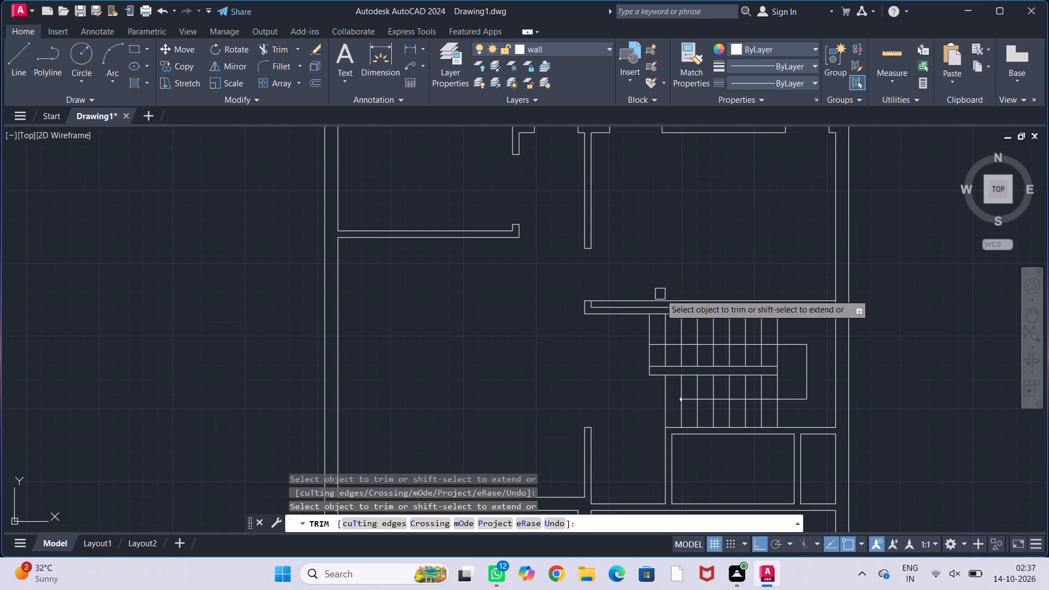
pyautogui.click(660, 298)
pyautogui.press('Escape')
pyautogui.press('Escape')
pyautogui.press('Escape')
pyautogui.press('Escape')
pyautogui.press('Escape')
# Look over the staircase area, the small rooms below it and the two large bottom rooms.
pyautogui.scroll(-1, 659, 266)
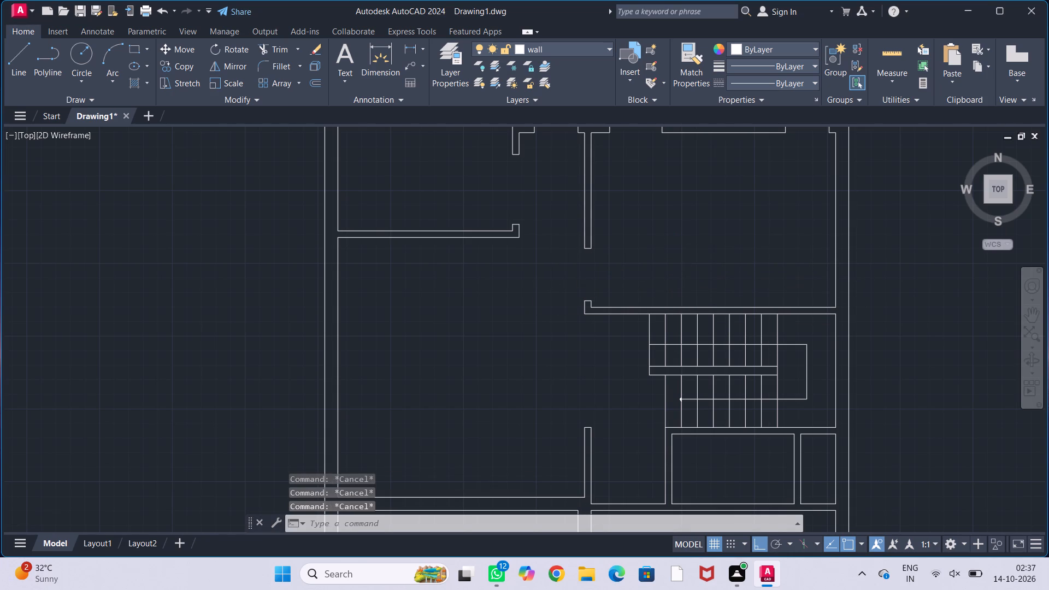
pyautogui.moveTo(659, 266); pyautogui.dragTo(627, 250, button='middle')
pyautogui.moveTo(520, 335); pyautogui.dragTo(558, 266, button='middle')
pyautogui.moveTo(566, 286); pyautogui.dragTo(549, 290, button='middle')
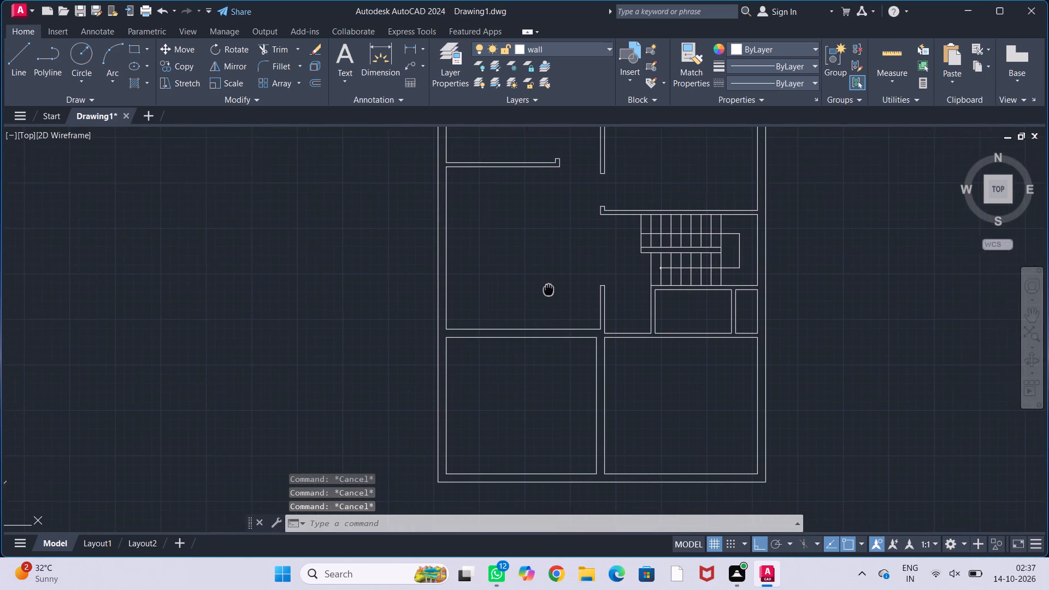
pyautogui.moveTo(549, 290); pyautogui.dragTo(535, 284, button='middle')
pyautogui.moveTo(537, 285); pyautogui.dragTo(540, 274, button='middle')
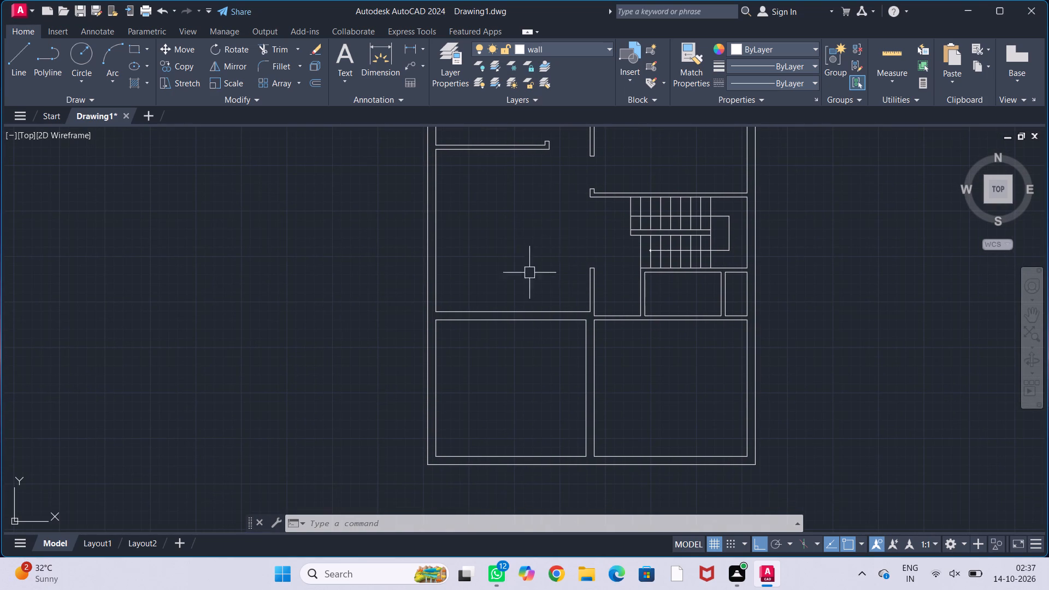
pyautogui.moveTo(562, 273); pyautogui.dragTo(562, 252, button='middle')
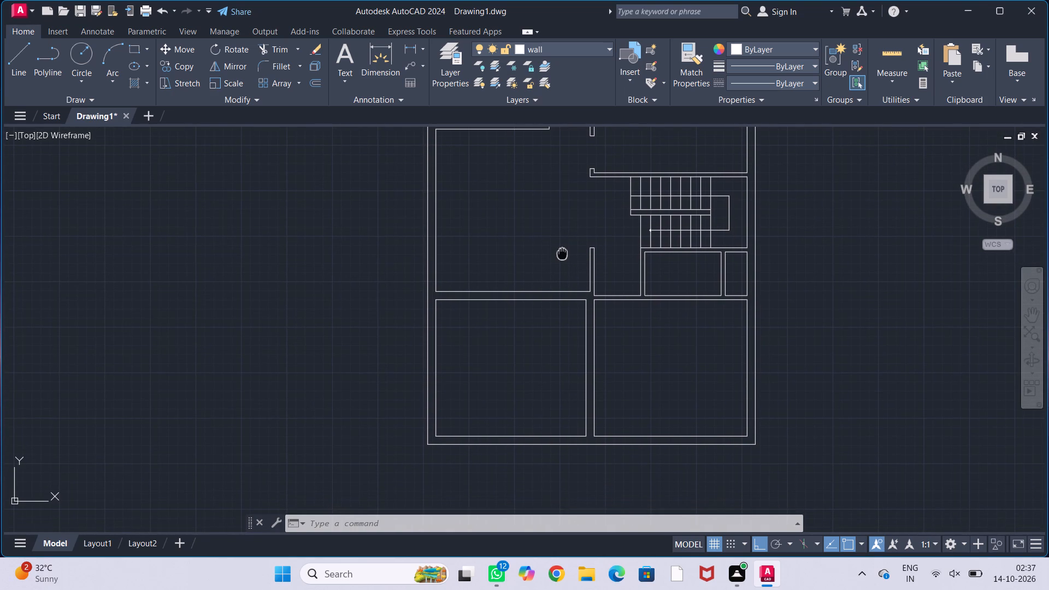
pyautogui.moveTo(560, 231); pyautogui.dragTo(567, 325, button='middle')
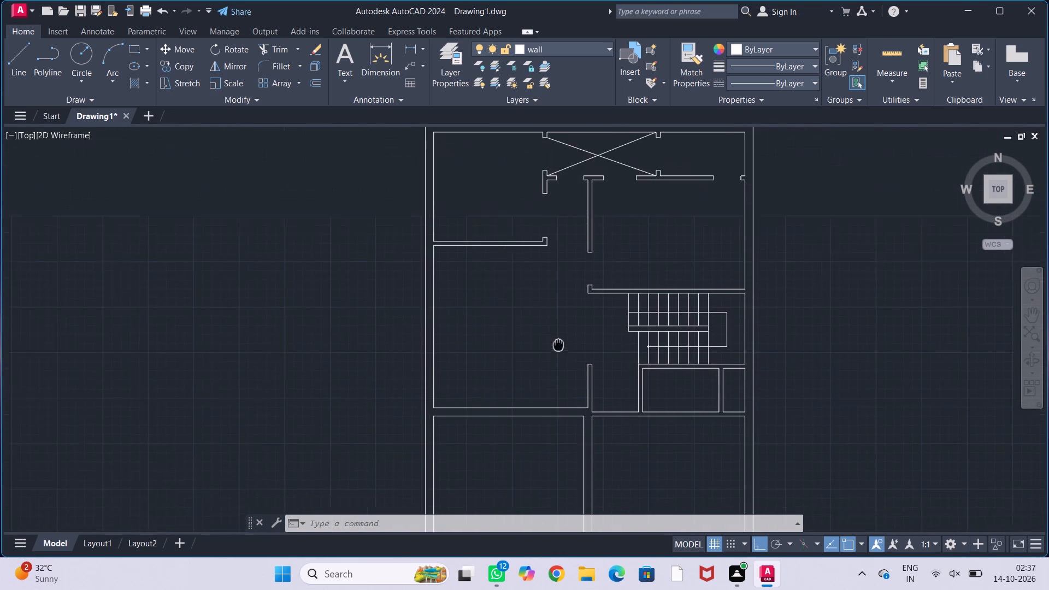
pyautogui.moveTo(567, 325); pyautogui.dragTo(580, 256, button='middle')
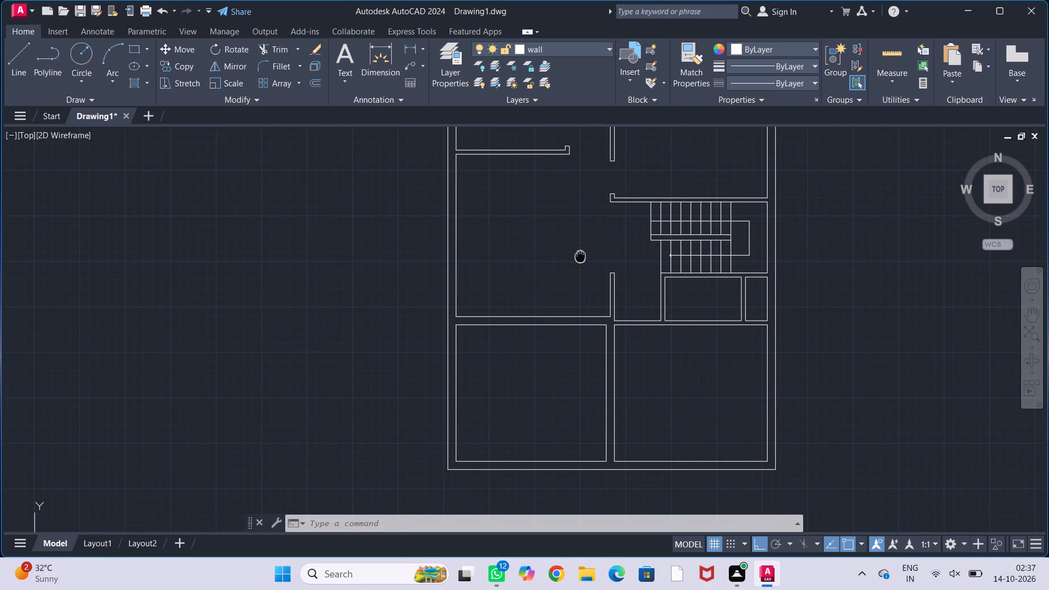
pyautogui.moveTo(580, 256); pyautogui.dragTo(607, 215, button='middle')
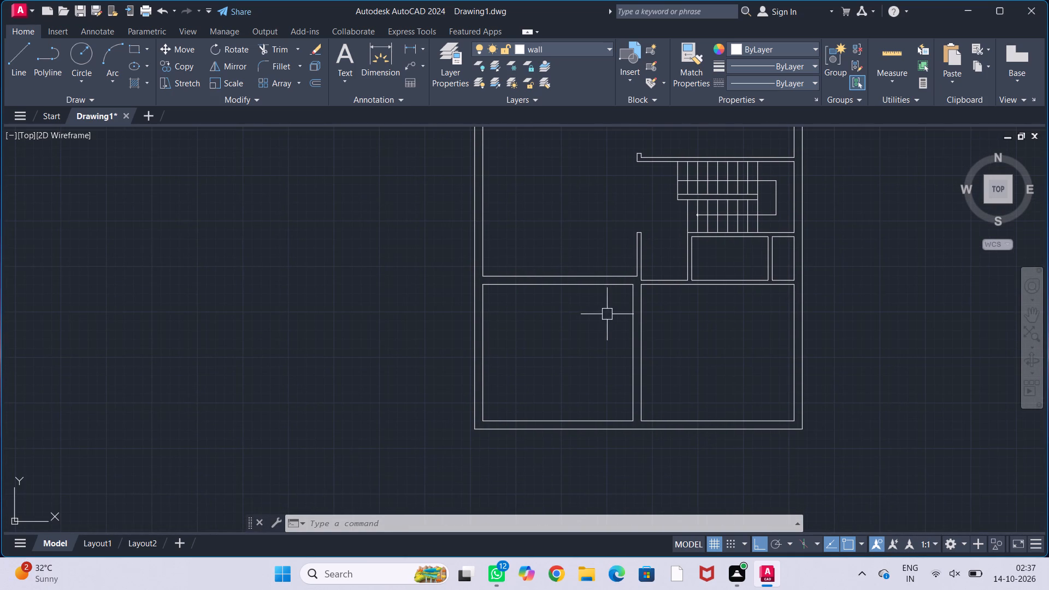
pyautogui.moveTo(602, 314); pyautogui.dragTo(590, 255, button='middle')
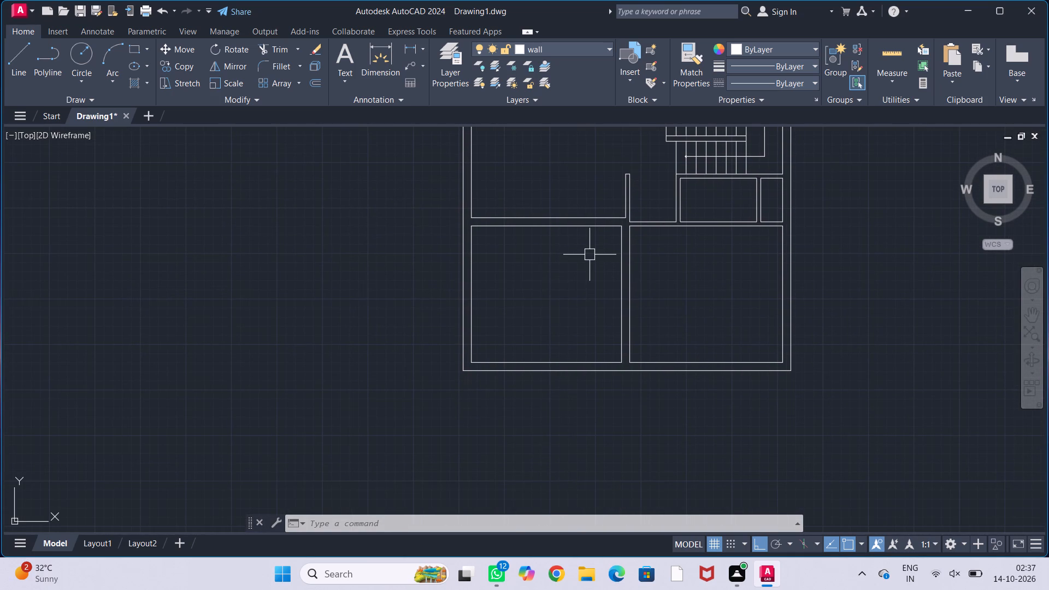
# Offset the top inner wall line of the wider small room below the staircase by 4.5" down into the room.
pyautogui.moveTo(575, 239); pyautogui.dragTo(525, 280, button='middle')
pyautogui.scroll(1, 570, 238)
pyautogui.moveTo(607, 251); pyautogui.dragTo(570, 245, button='middle')
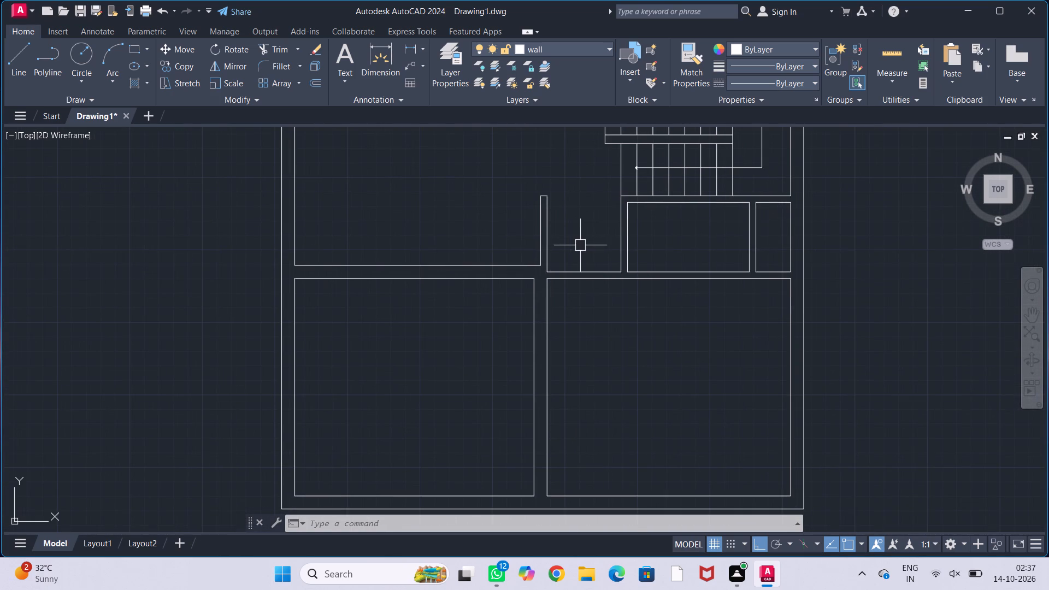
pyautogui.moveTo(591, 244); pyautogui.dragTo(558, 256, button='middle')
pyautogui.write('off')
pyautogui.press('Return')
pyautogui.write('4.5"')
pyautogui.press('Return')
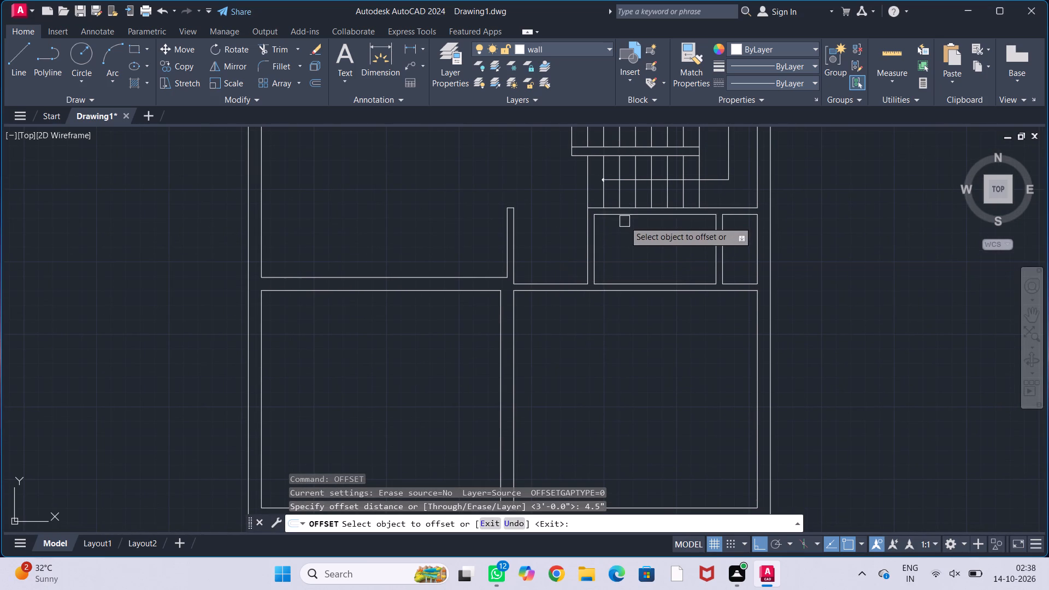
pyautogui.moveTo(627, 213); pyautogui.dragTo(626, 217)
pyautogui.click(627, 255)
pyautogui.press('Escape')
pyautogui.press('Escape')
pyautogui.press('Escape')
pyautogui.press('Escape')
pyautogui.press('Escape')
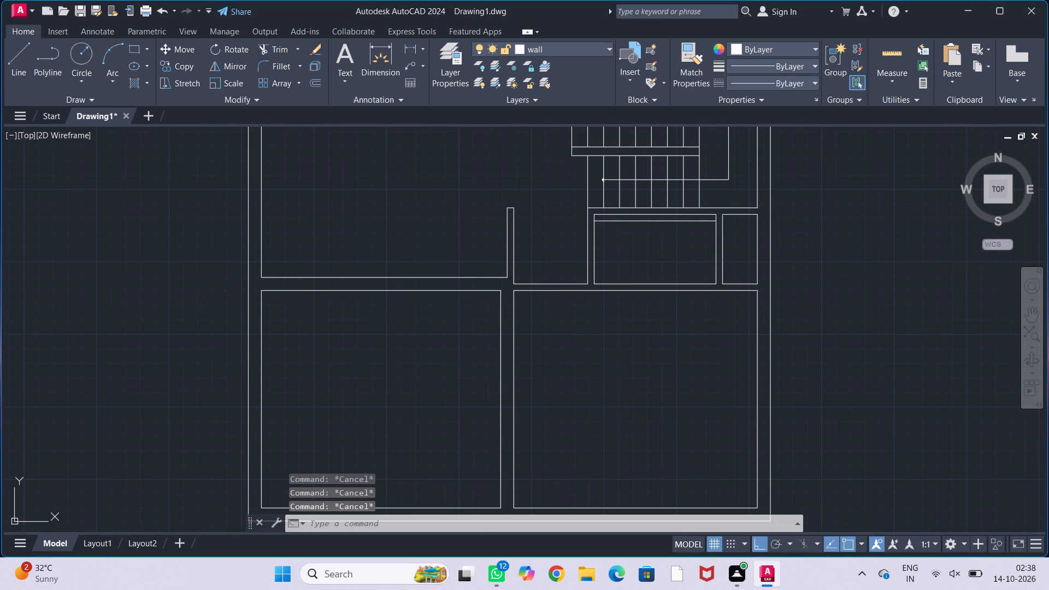
# Offset the 4.5" offset line in the wider small room below the staircase by 2'6" further down.
pyautogui.write('off')
pyautogui.press('Return')
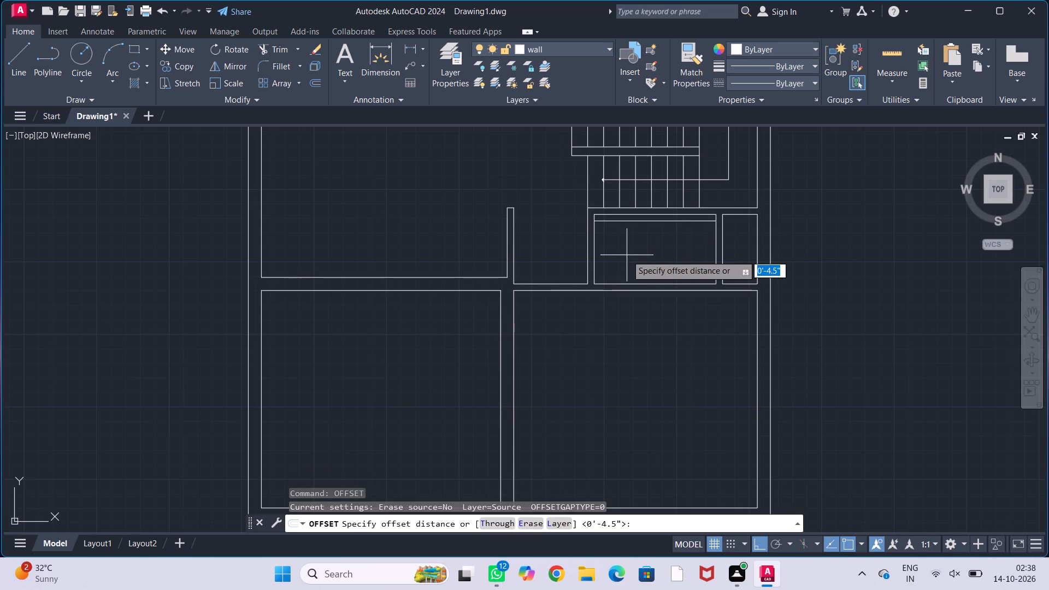
pyautogui.write('2\'6"')
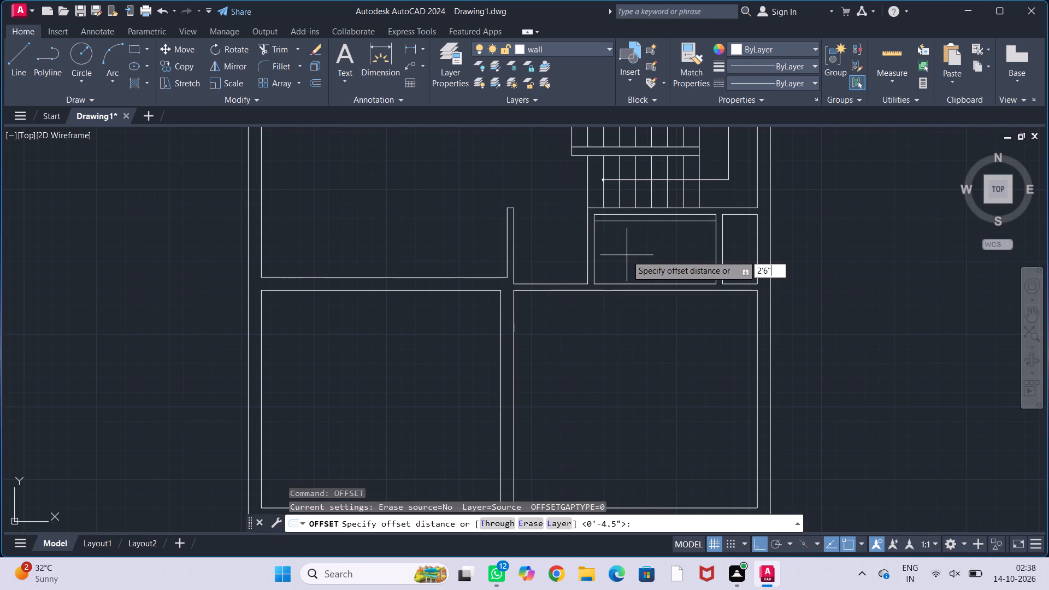
pyautogui.press('Return')
pyautogui.click(645, 222)
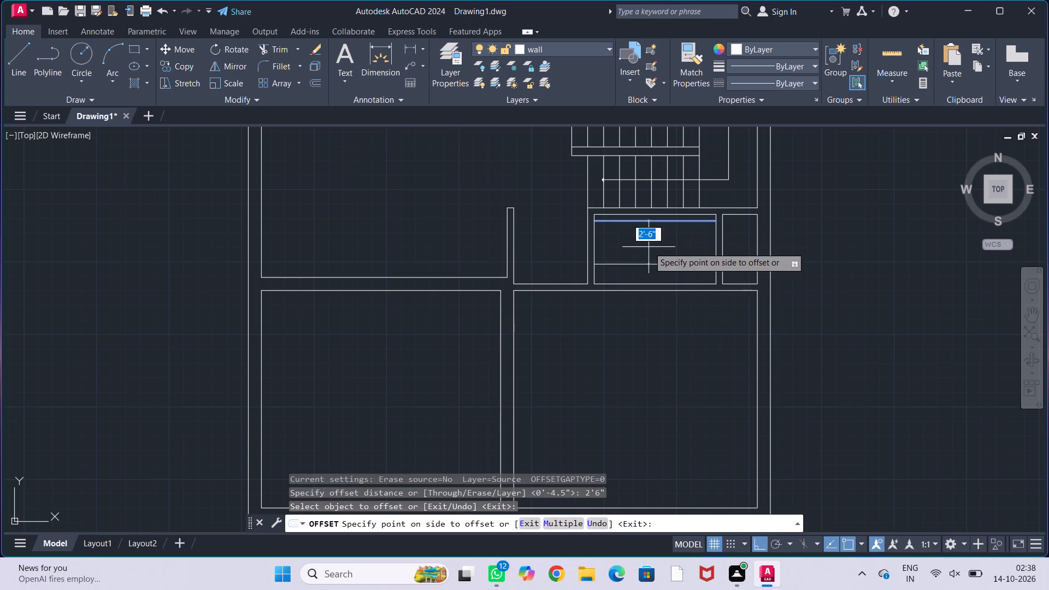
pyautogui.click(649, 247)
pyautogui.press('Escape')
pyautogui.press('Escape')
pyautogui.press('Escape')
pyautogui.press('Escape')
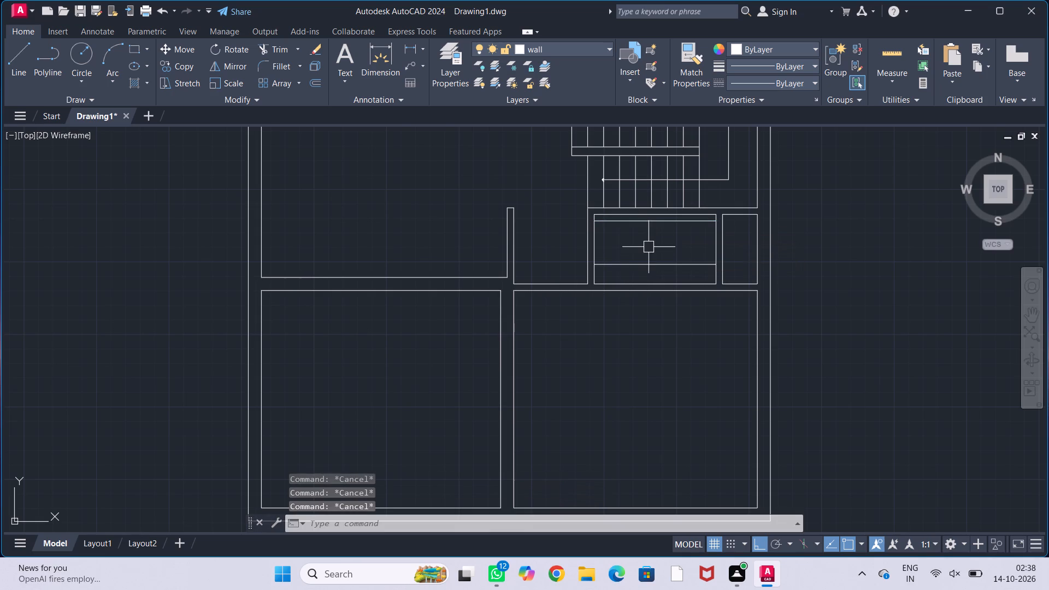
# Extend both offset lines across the wider small room's left wall to its outer face.
pyautogui.press('e')
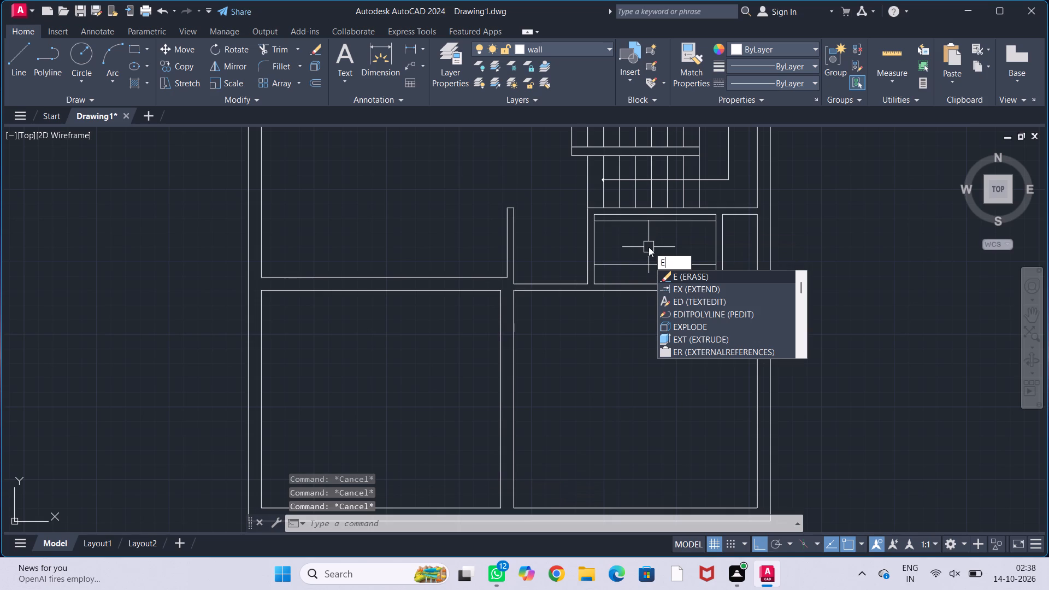
pyautogui.press('x')
pyautogui.press('Return')
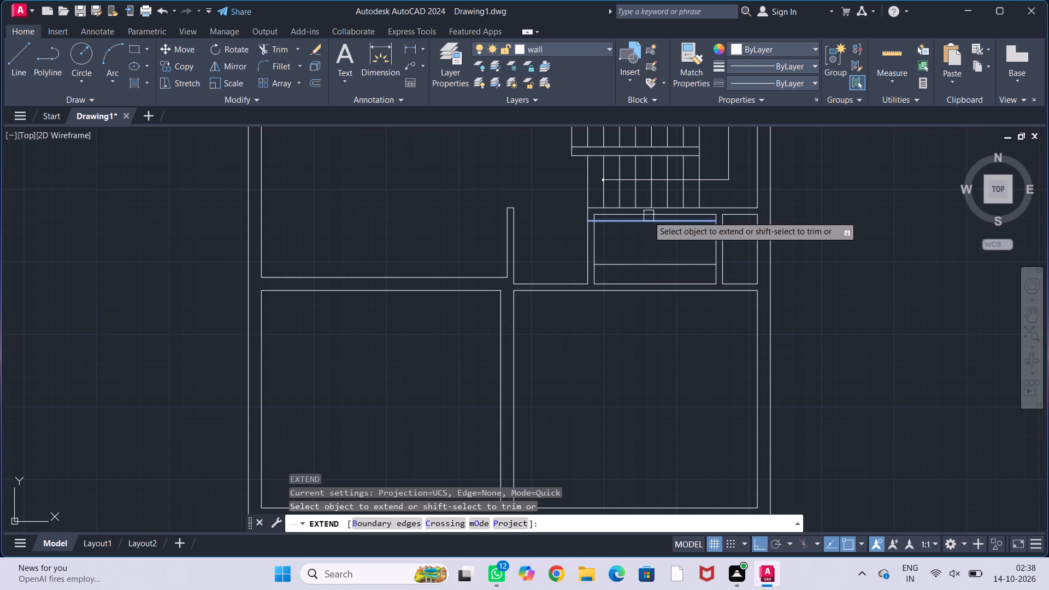
pyautogui.click(649, 221)
pyautogui.click(647, 265)
pyautogui.press('Escape')
pyautogui.press('Escape')
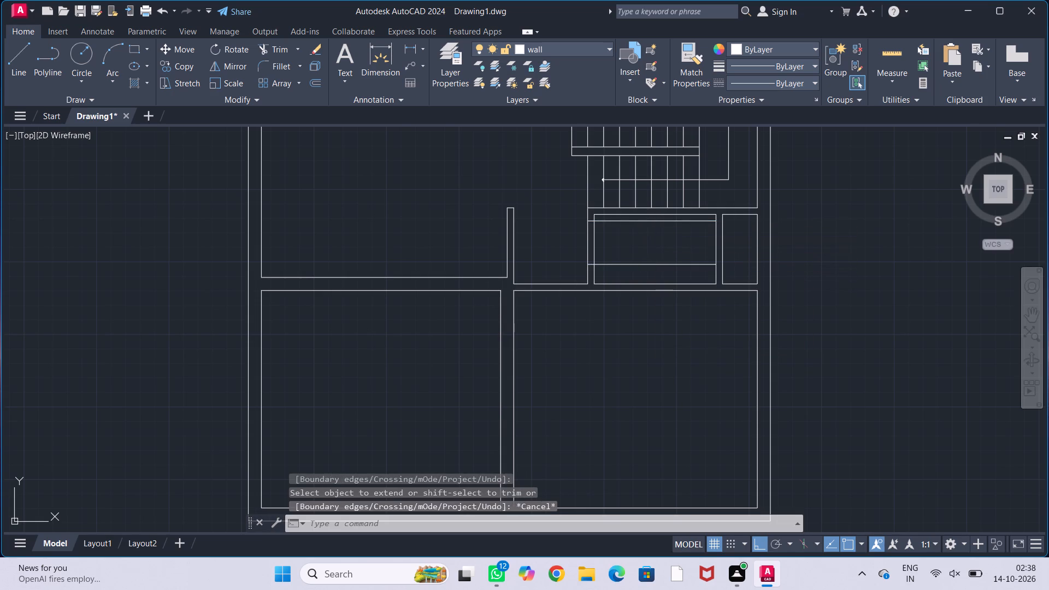
pyautogui.press('Escape')
pyautogui.press('Escape')
# Trim the wider small room's left wall between the two lines and remove their remainders inside the room to cut the door opening.
pyautogui.write('tr')
pyautogui.press('Return')
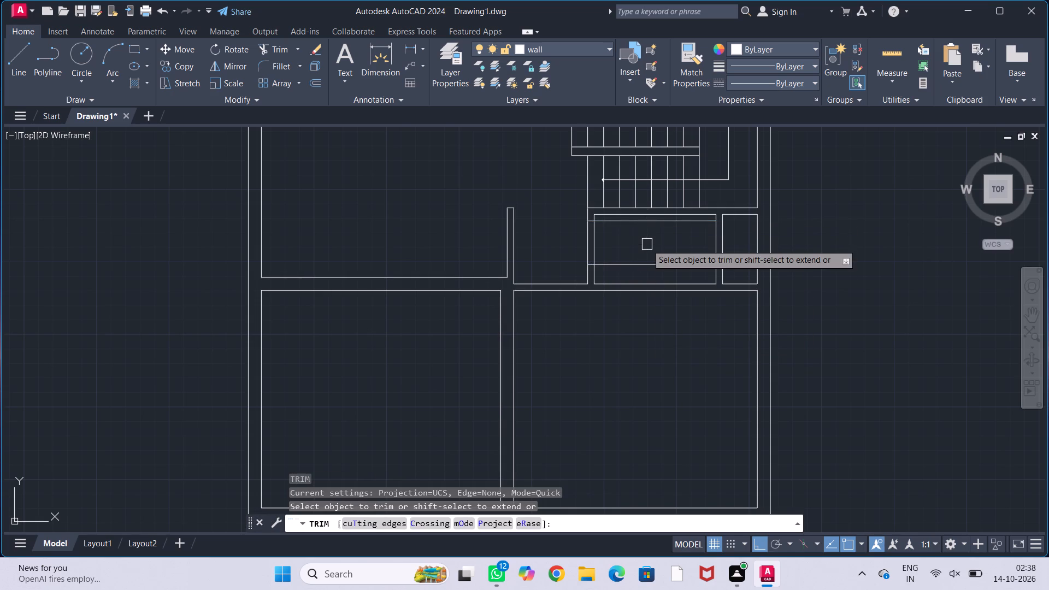
pyautogui.moveTo(611, 243); pyautogui.dragTo(556, 244)
pyautogui.click(556, 244)
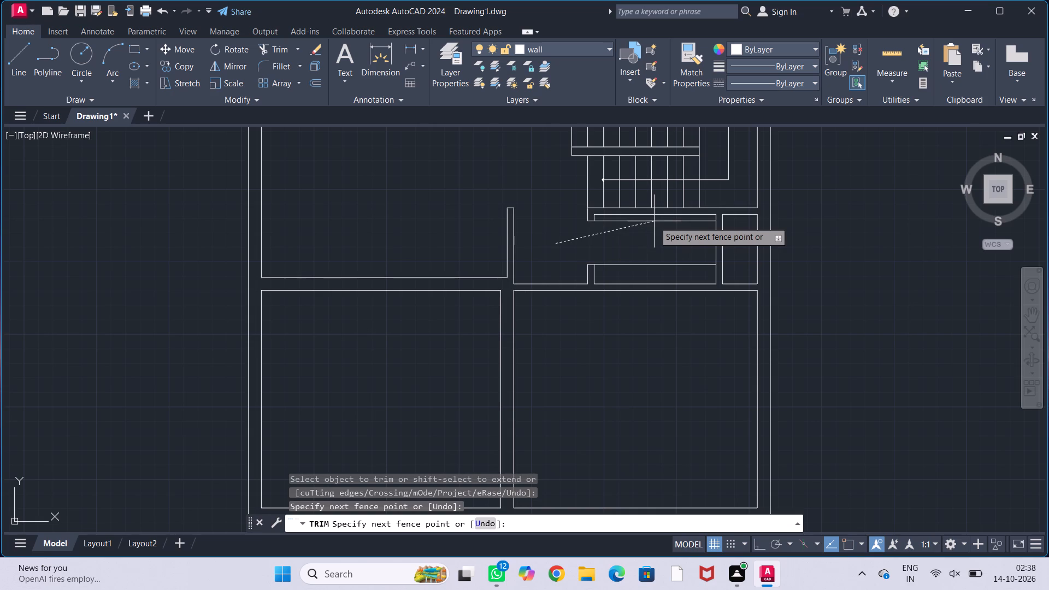
pyautogui.click(656, 219)
pyautogui.click(656, 264)
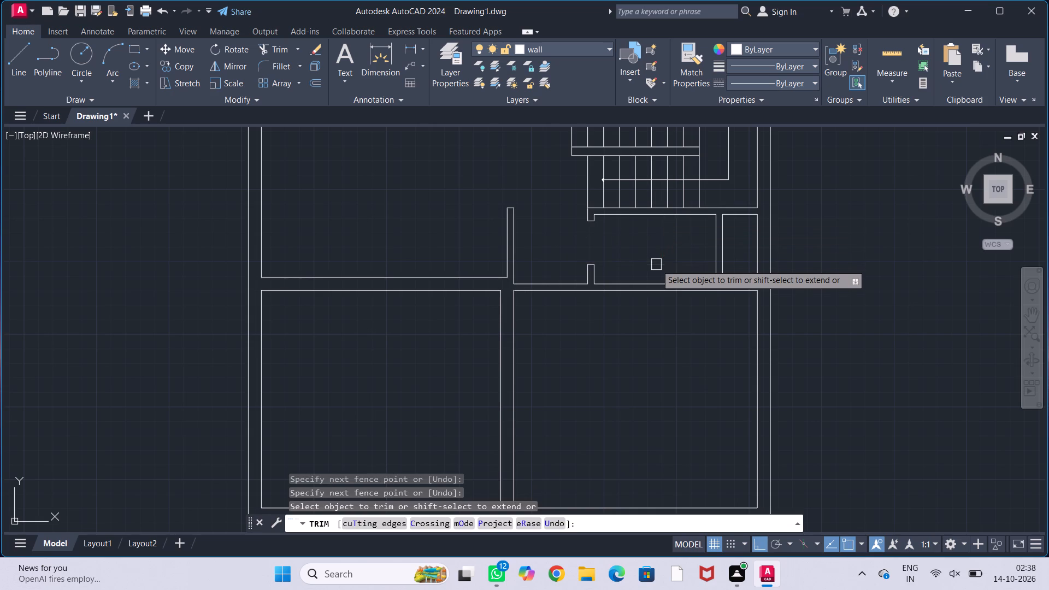
pyautogui.press('Escape')
pyautogui.press('Escape')
pyautogui.press('Escape')
pyautogui.press('Escape')
# Offset the left inner wall line of the bottom-right room by 4.5" into the room.
pyautogui.moveTo(651, 253); pyautogui.dragTo(661, 234, button='middle')
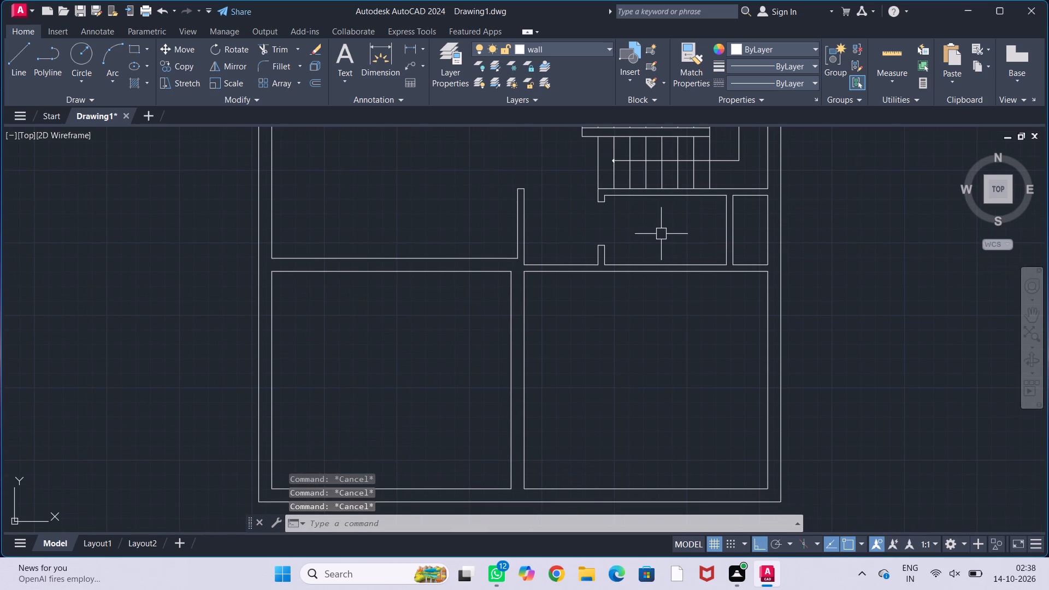
pyautogui.write('off')
pyautogui.press('Return')
pyautogui.write('4.5"')
pyautogui.press('Return')
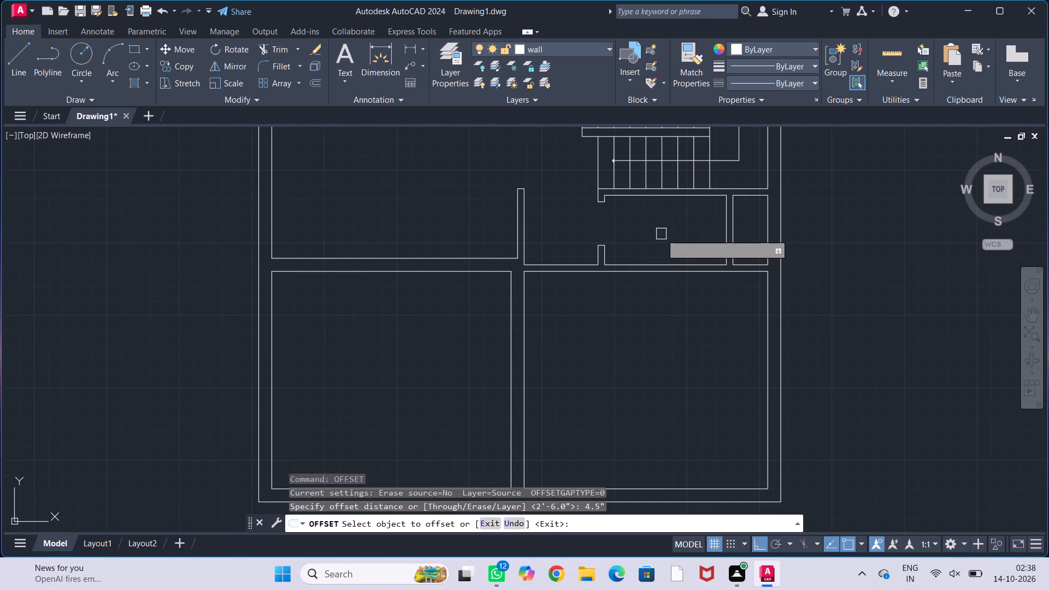
pyautogui.click(525, 302)
pyautogui.click(548, 302)
pyautogui.press('Escape')
pyautogui.press('Escape')
pyautogui.press('Escape')
pyautogui.press('Escape')
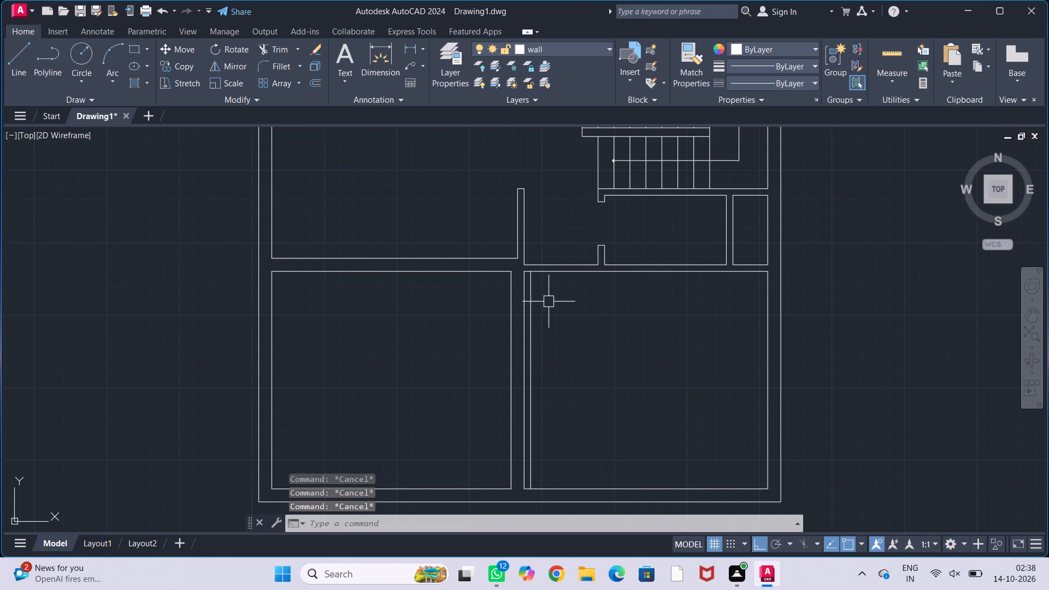
# Offset the new line in the bottom-right room by 3' further right to set the door width.
pyautogui.write('off')
pyautogui.press('Return')
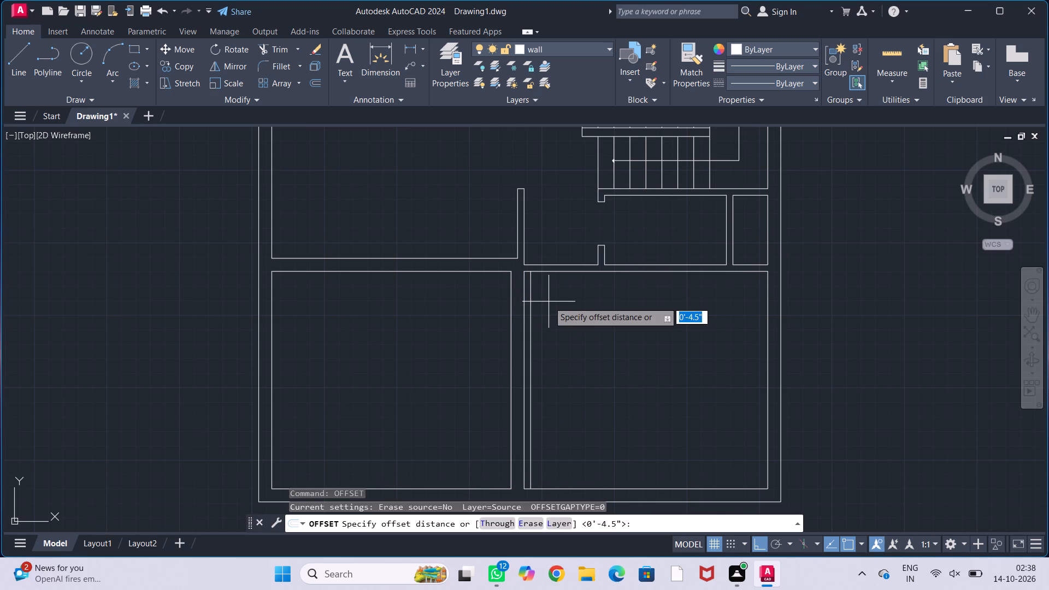
pyautogui.write("3'")
pyautogui.press('Return')
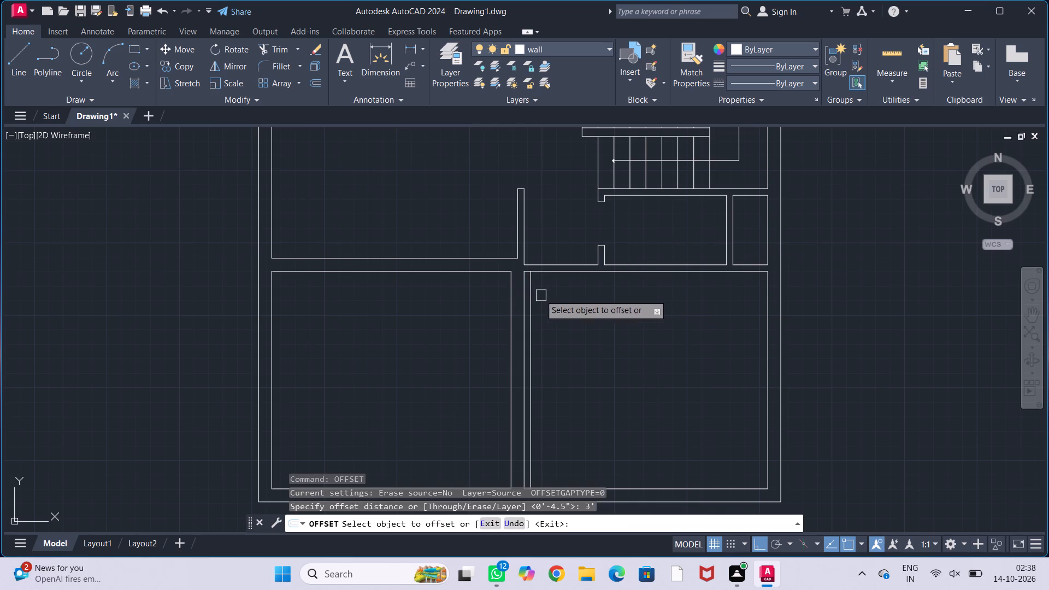
pyautogui.click(530, 300)
pyautogui.click(591, 304)
pyautogui.press('Escape')
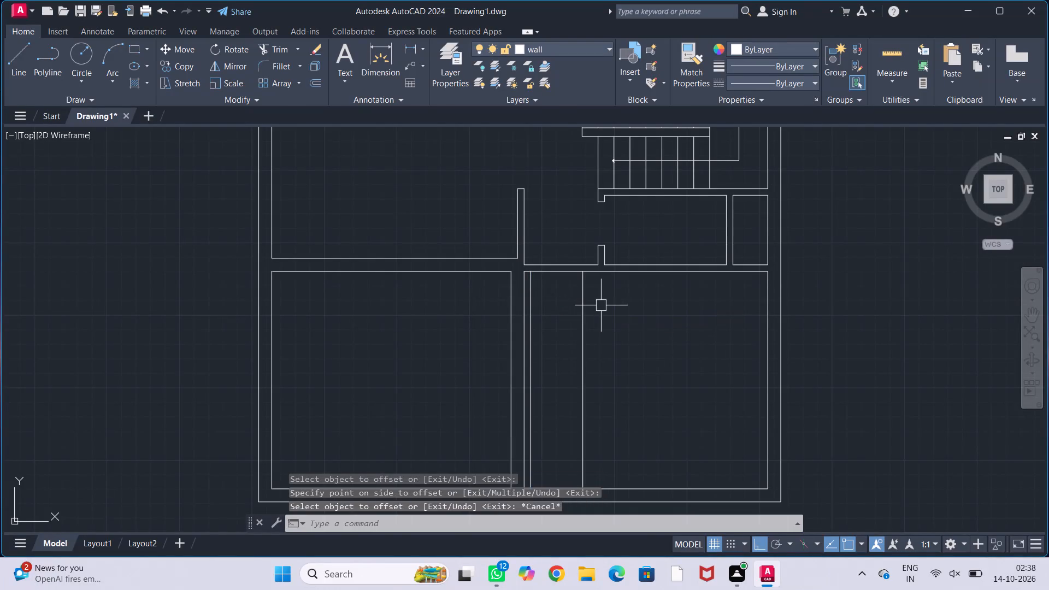
pyautogui.press('Escape')
pyautogui.press('Escape')
pyautogui.press('Escape')
# Extend both offset lines up across the bottom-right room's top wall to its outer face.
pyautogui.write('ex')
pyautogui.press('Return')
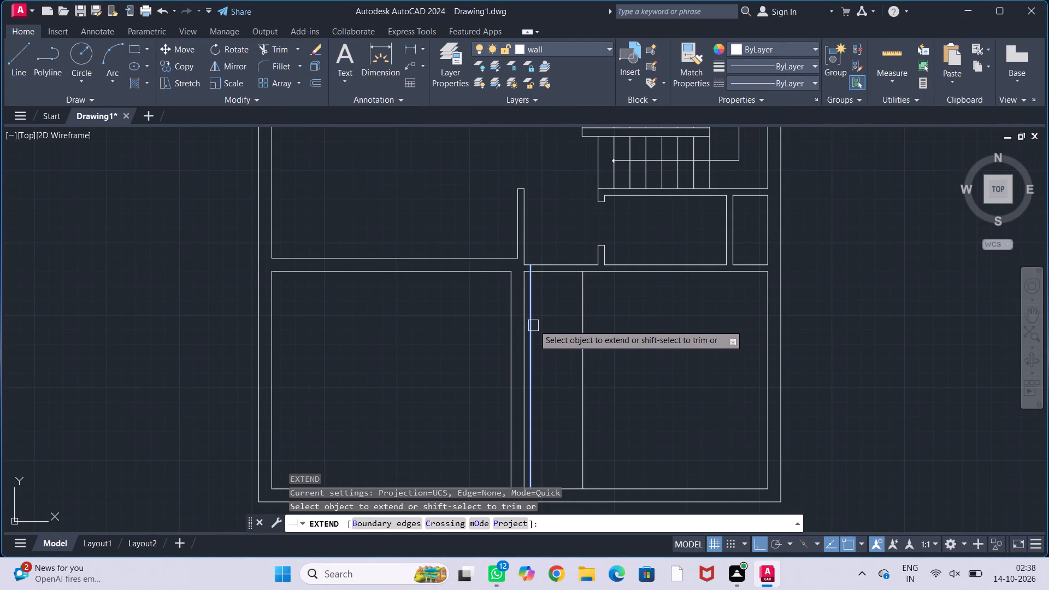
pyautogui.click(534, 322)
pyautogui.click(587, 317)
pyautogui.press('Escape')
pyautogui.press('Escape')
pyautogui.press('Escape')
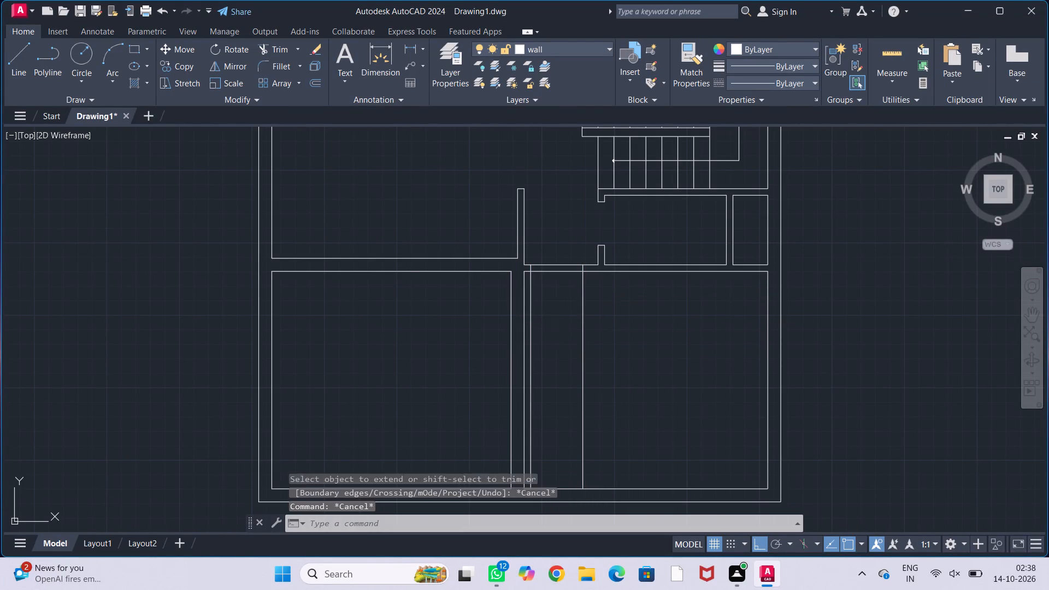
pyautogui.press('Escape')
pyautogui.press('Escape')
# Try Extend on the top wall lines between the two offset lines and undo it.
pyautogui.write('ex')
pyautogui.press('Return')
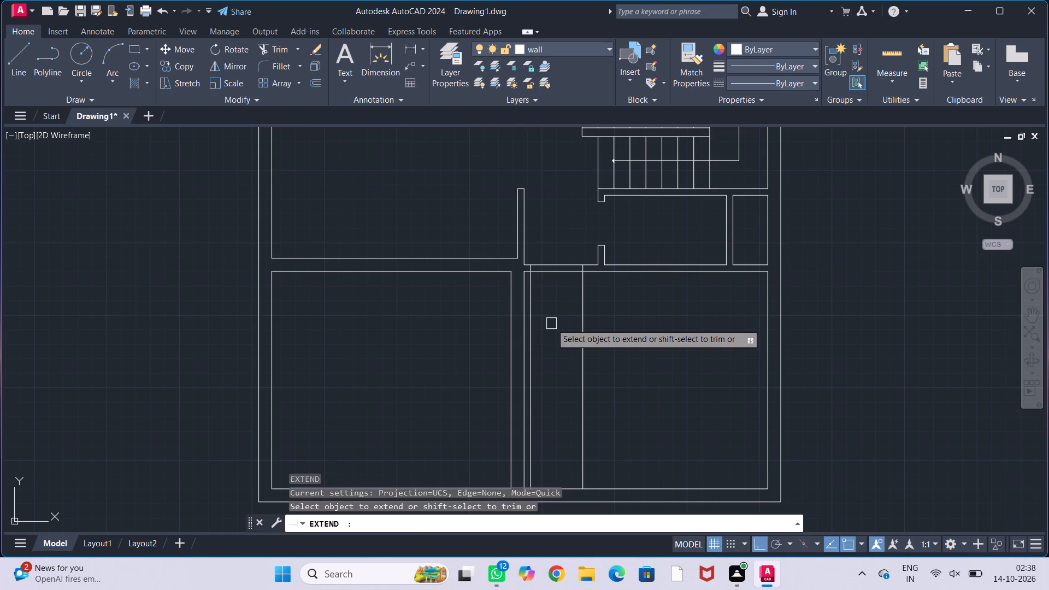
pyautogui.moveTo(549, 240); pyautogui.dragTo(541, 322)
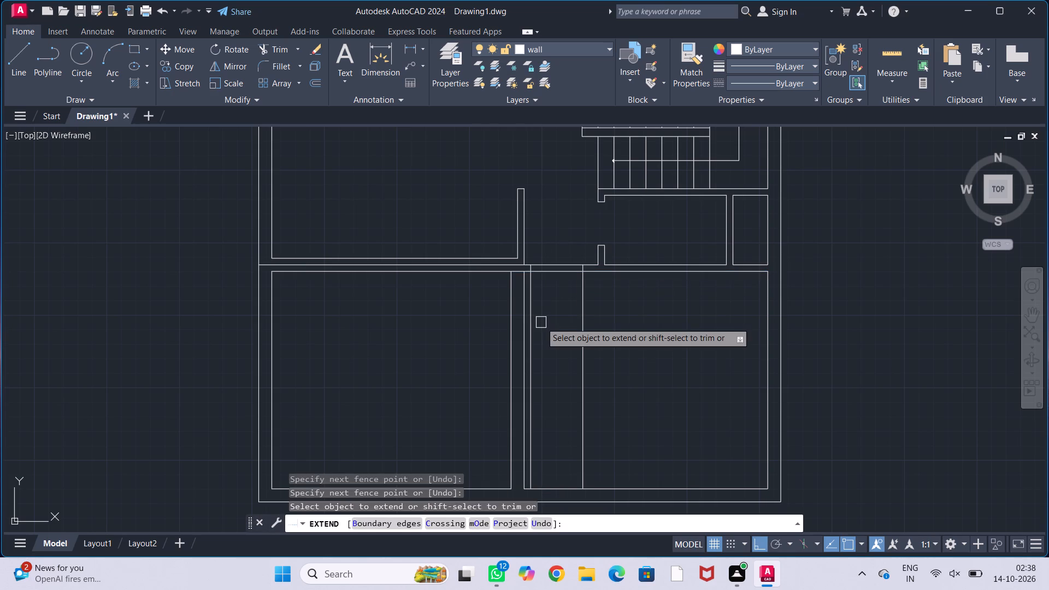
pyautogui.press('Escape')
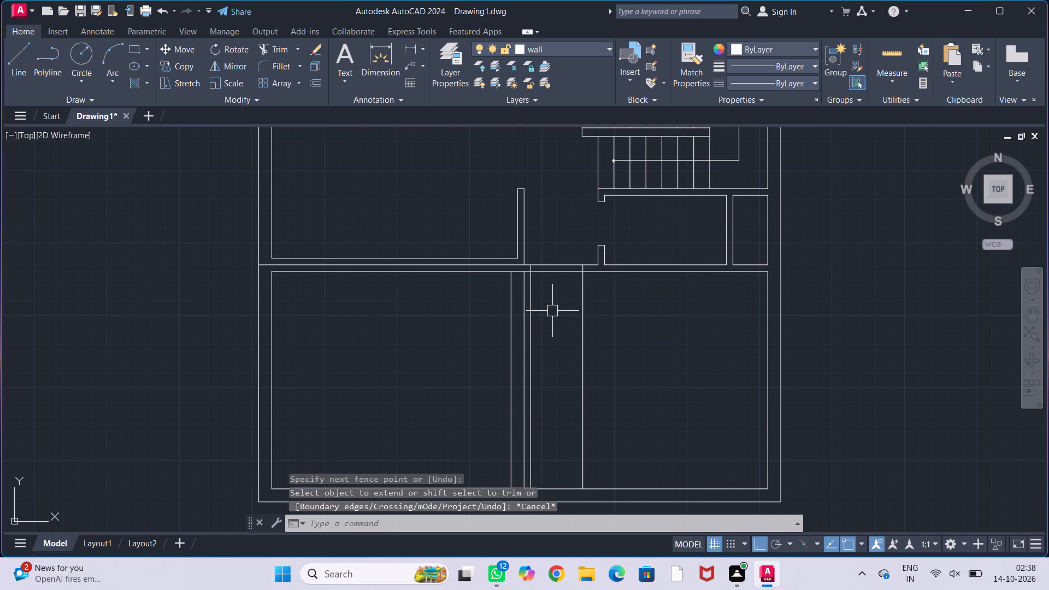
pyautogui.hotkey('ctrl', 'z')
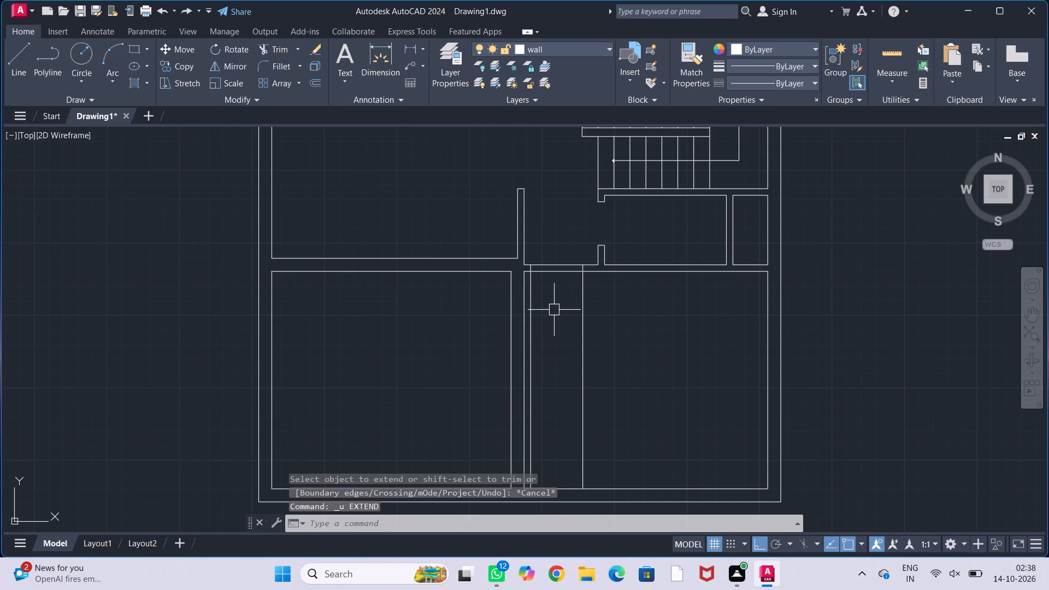
# Trim the bottom-right room's top wall between the two lines and remove their remainders inside the room to cut the door opening.
pyautogui.write('tr')
pyautogui.press('Return')
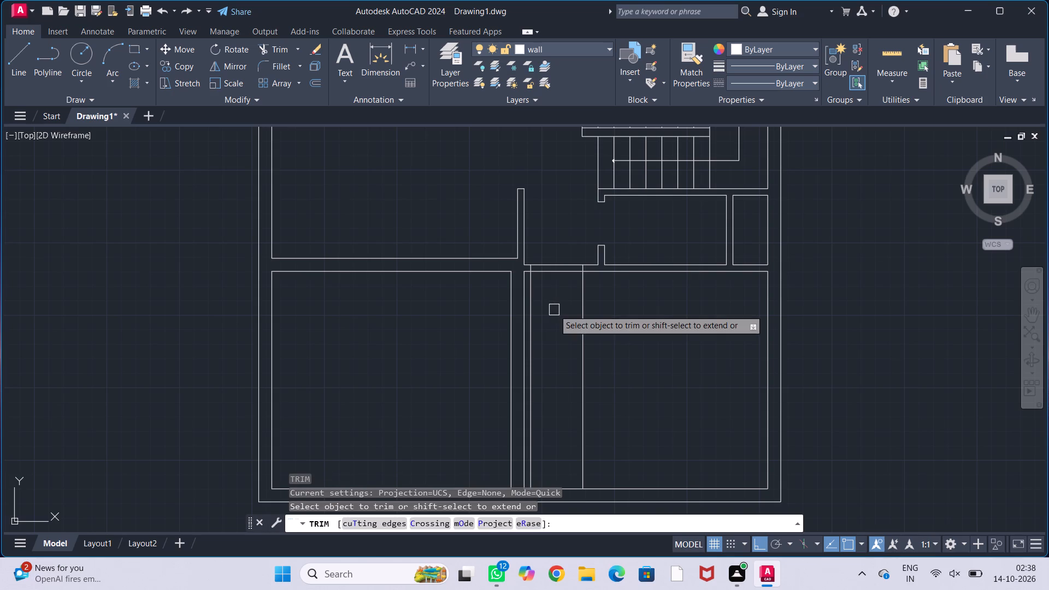
pyautogui.moveTo(552, 243); pyautogui.dragTo(559, 309)
pyautogui.click(533, 340)
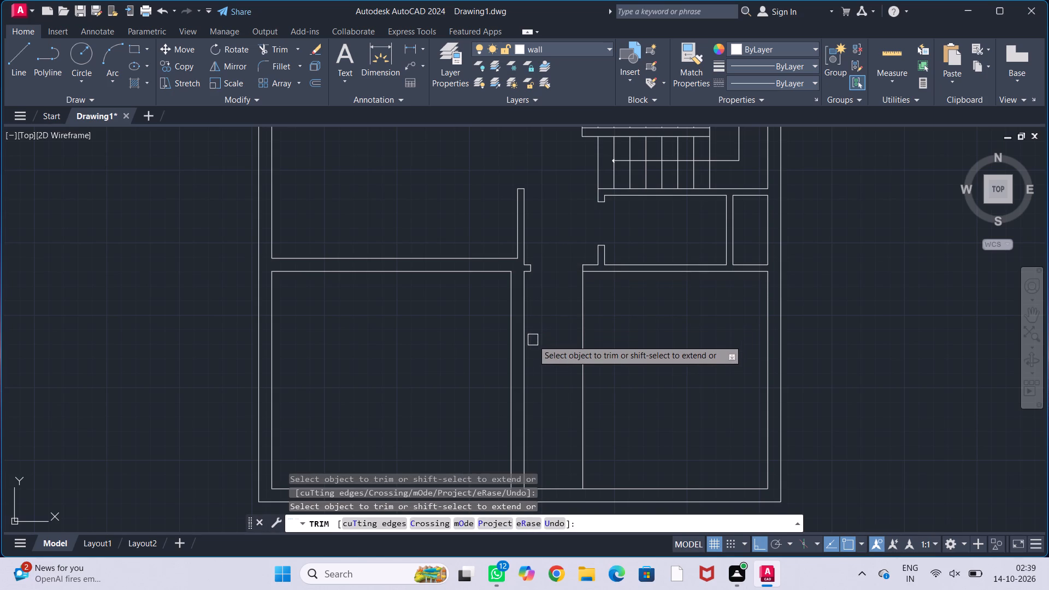
pyautogui.click(581, 337)
pyautogui.press('Escape')
pyautogui.press('Escape')
pyautogui.press('Escape')
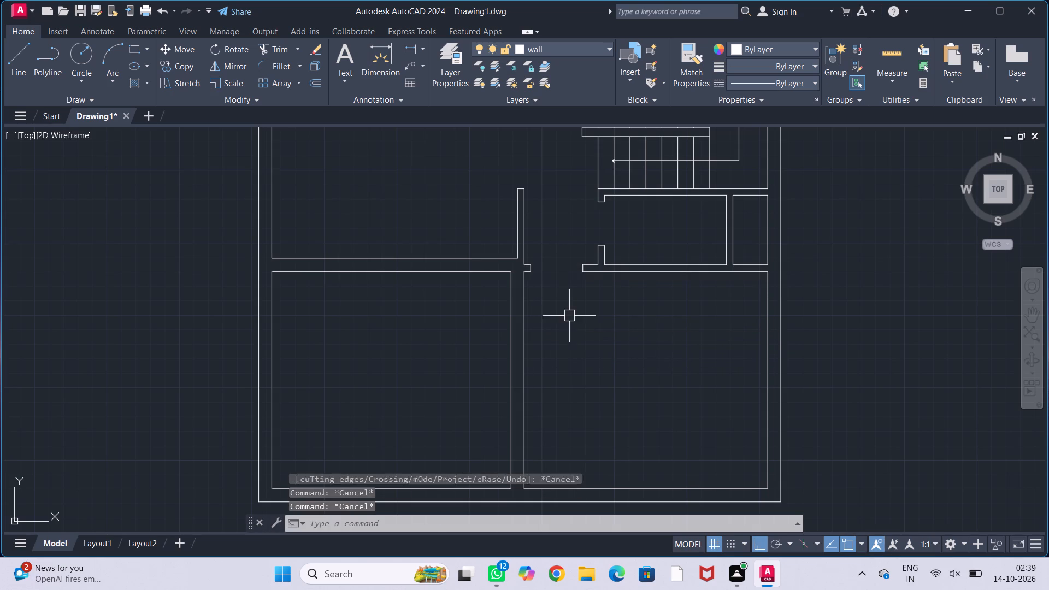
pyautogui.press('Escape')
pyautogui.press('Escape')
# Offset the short right inner wall line of the large room above the bottom-left room by 9" into the room.
pyautogui.moveTo(570, 314); pyautogui.dragTo(637, 353, button='middle')
pyautogui.scroll(1, 539, 308)
pyautogui.moveTo(552, 323); pyautogui.dragTo(519, 326, button='middle')
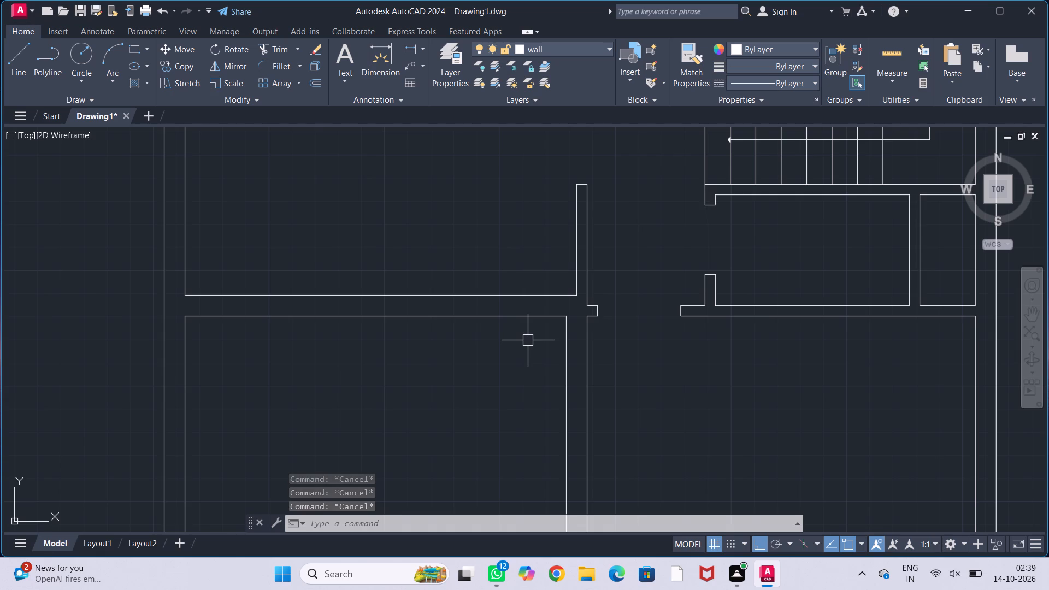
pyautogui.write('off')
pyautogui.press('Return')
pyautogui.write('9"')
pyautogui.press('Return')
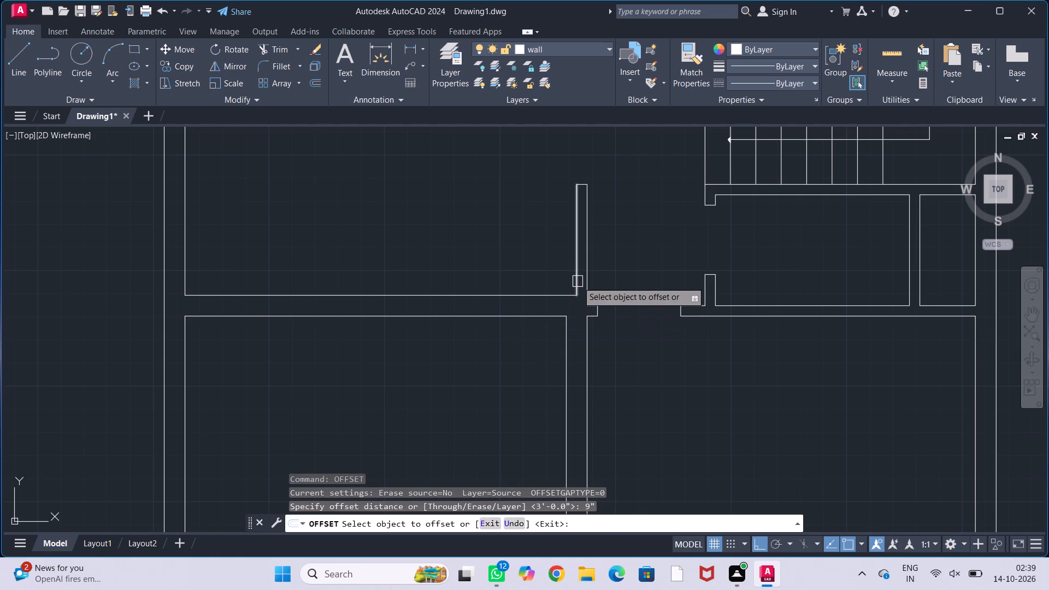
pyautogui.click(577, 281)
pyautogui.click(513, 296)
pyautogui.press('Escape')
pyautogui.press('Escape')
pyautogui.press('Escape')
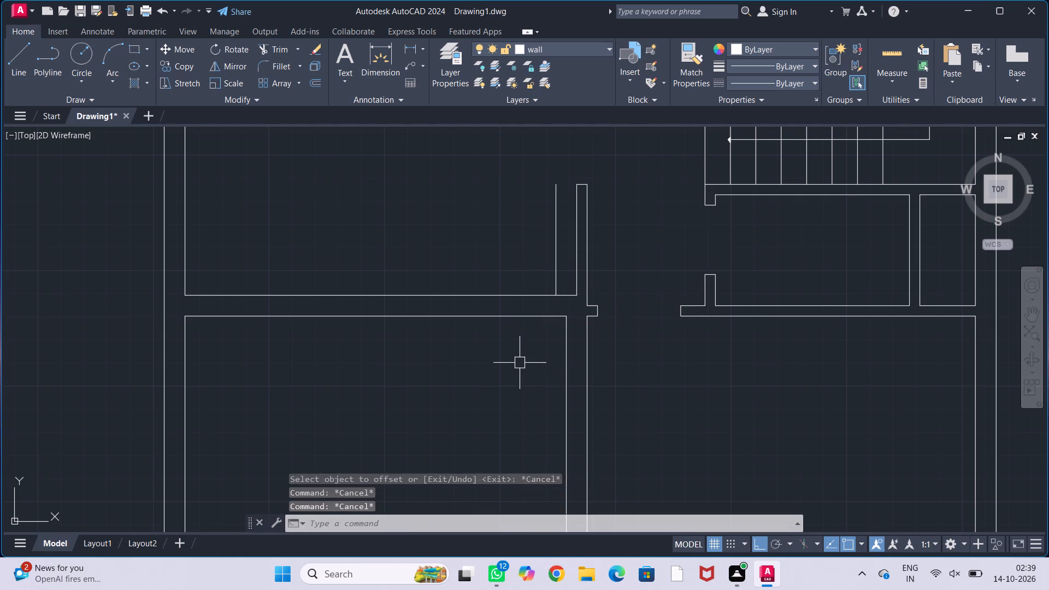
pyautogui.press('Escape')
# Offset the new 9" line by 3' further left into the large upper room to set the door width.
pyautogui.moveTo(521, 361); pyautogui.dragTo(531, 380, button='middle')
pyautogui.write('off')
pyautogui.press('Return')
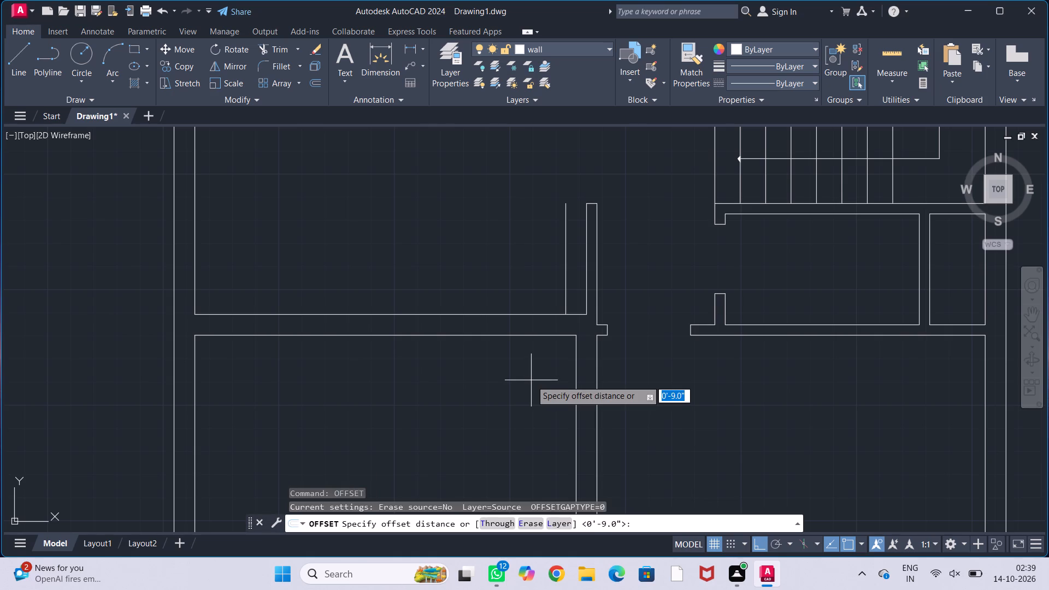
pyautogui.write("3'")
pyautogui.press('Return')
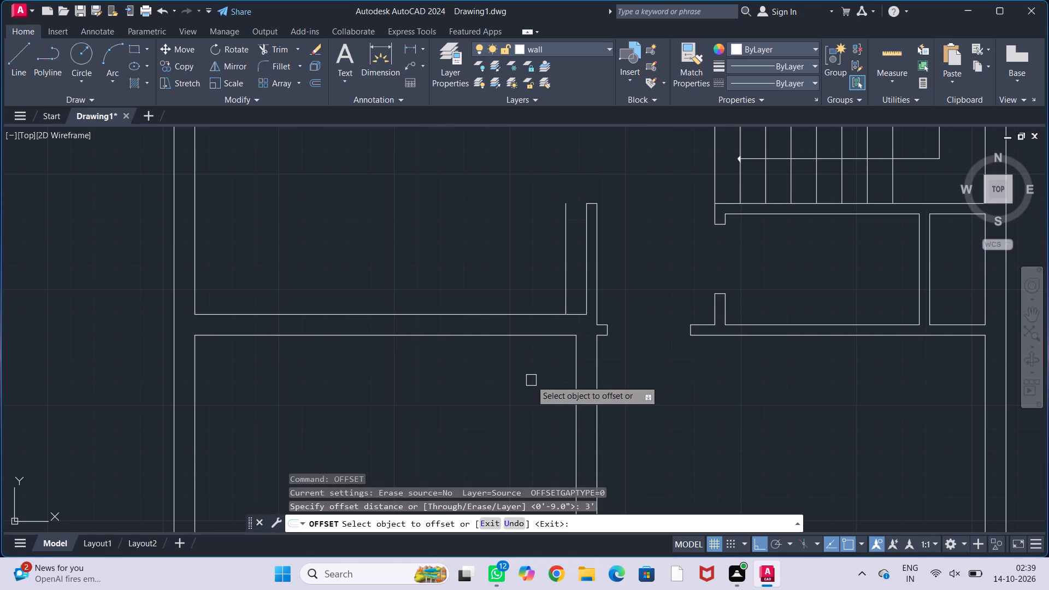
pyautogui.click(569, 293)
pyautogui.click(500, 295)
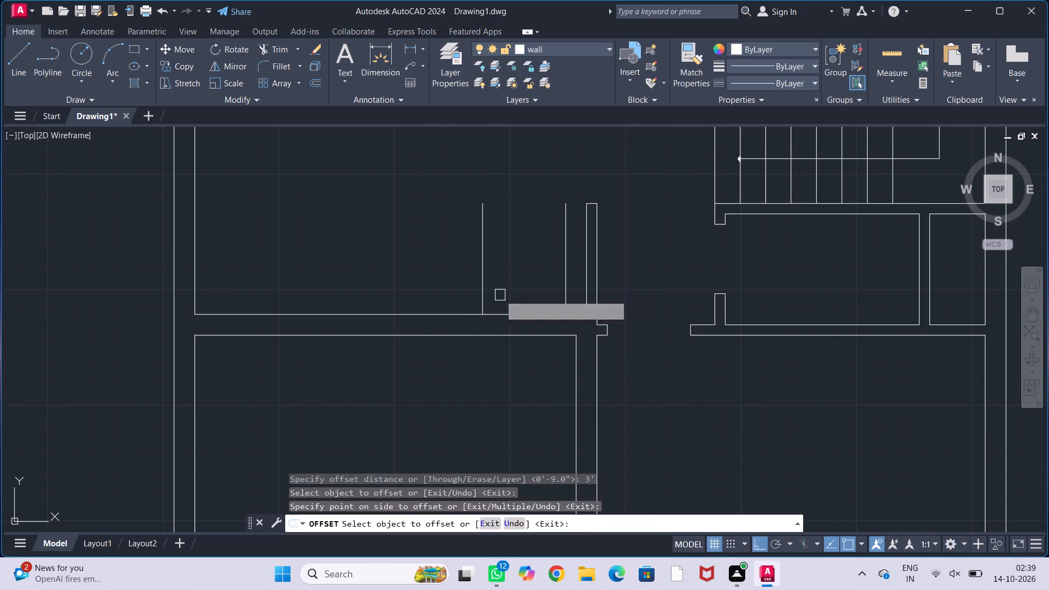
pyautogui.press('Escape')
pyautogui.press('Escape')
pyautogui.press('Escape')
pyautogui.press('Escape')
# Extend both offset lines down across the wall between the large upper room and the bottom-left room.
pyautogui.write('ex')
pyautogui.press('Return')
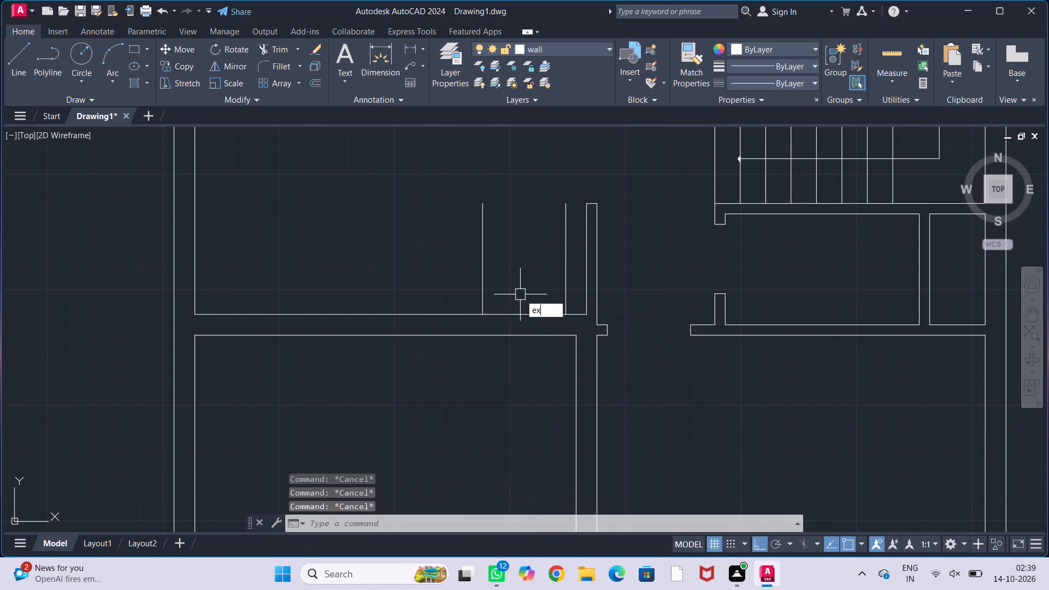
pyautogui.click(480, 296)
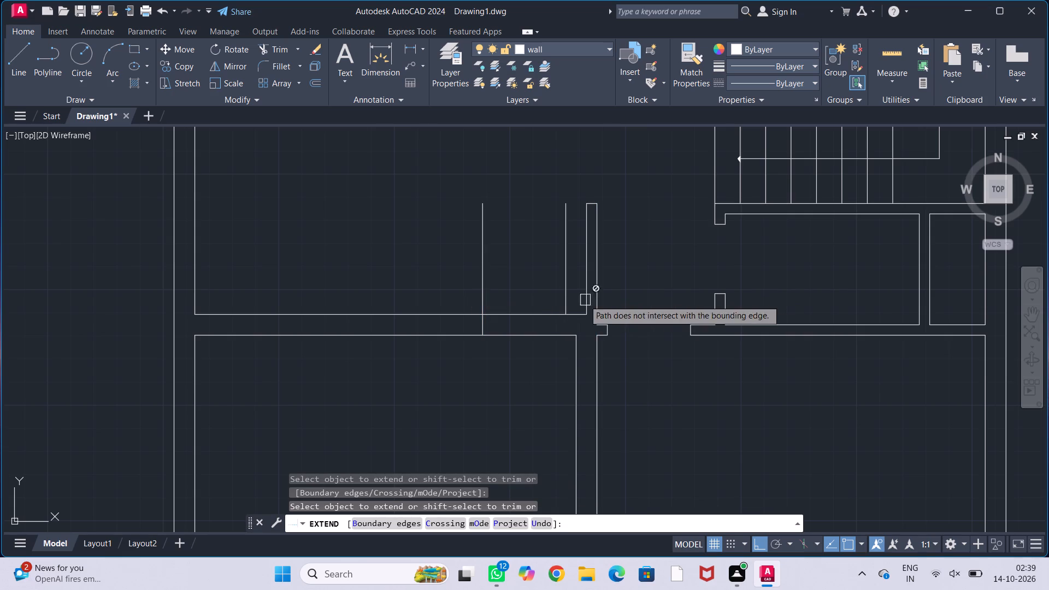
pyautogui.click(568, 296)
pyautogui.press('Escape')
pyautogui.press('Escape')
pyautogui.press('Escape')
pyautogui.press('Escape')
# Trim the wall between the large upper room and the bottom-left room at the two lines and remove their remainders to cut the door opening.
pyautogui.write('tr')
pyautogui.press('Return')
pyautogui.moveTo(526, 268); pyautogui.dragTo(512, 406)
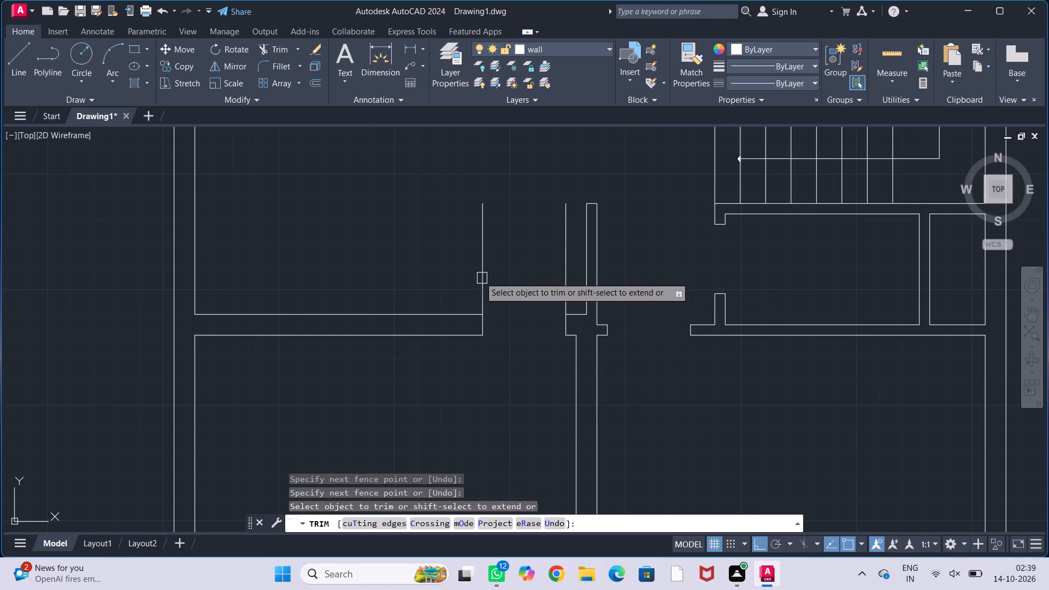
pyautogui.click(482, 282)
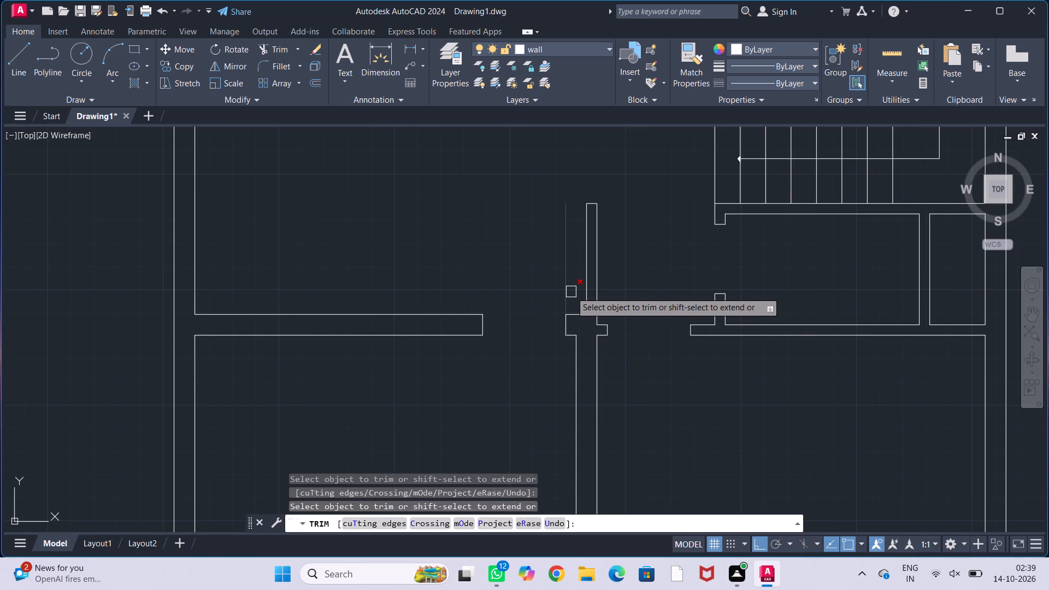
pyautogui.click(571, 292)
pyautogui.press('Escape')
pyautogui.press('Escape')
pyautogui.press('Escape')
pyautogui.press('Escape')
# Offset the bottom-left room's bottom inner wall line by 4.5" outward, toward the outer wall line.
pyautogui.scroll(-1, 551, 257)
pyautogui.moveTo(542, 267); pyautogui.dragTo(581, 90, button='middle')
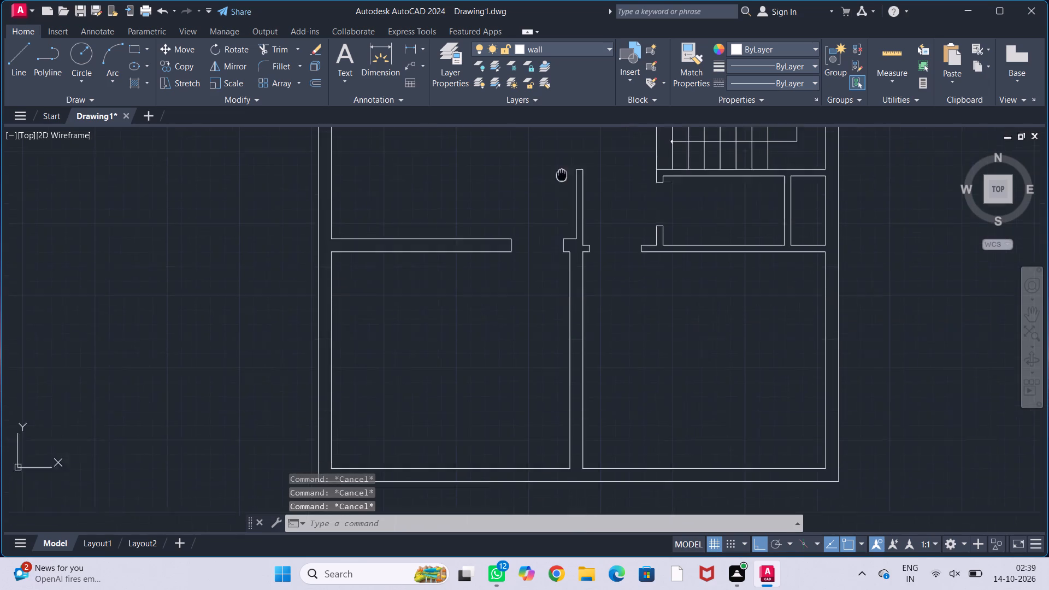
pyautogui.moveTo(581, 90); pyautogui.dragTo(583, 76, button='middle')
pyautogui.scroll(-2, 554, 183)
pyautogui.moveTo(554, 183); pyautogui.dragTo(524, 233, button='middle')
pyautogui.scroll(1, 532, 221)
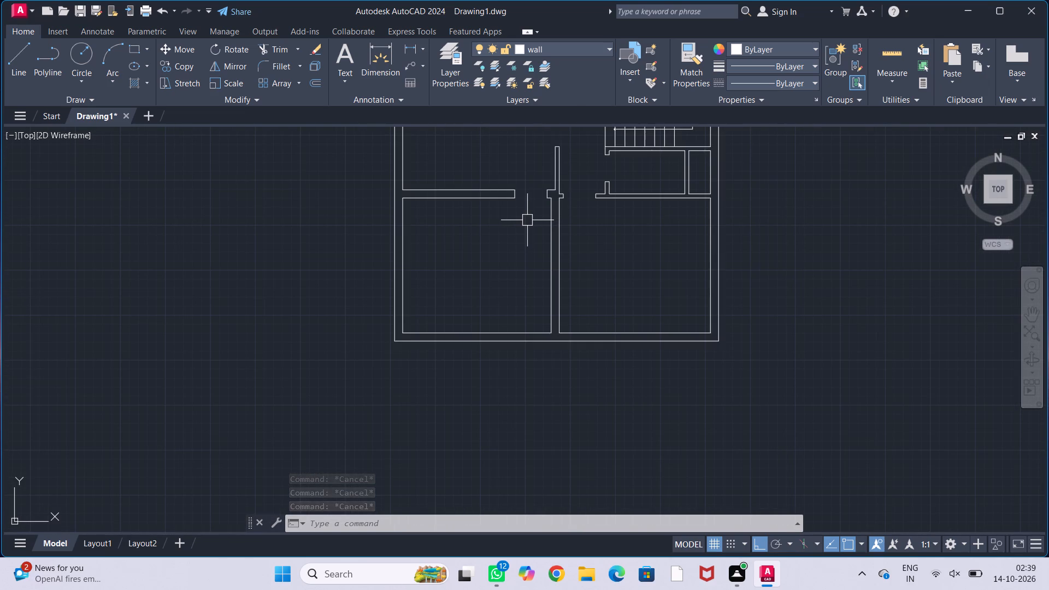
pyautogui.scroll(1, 489, 357)
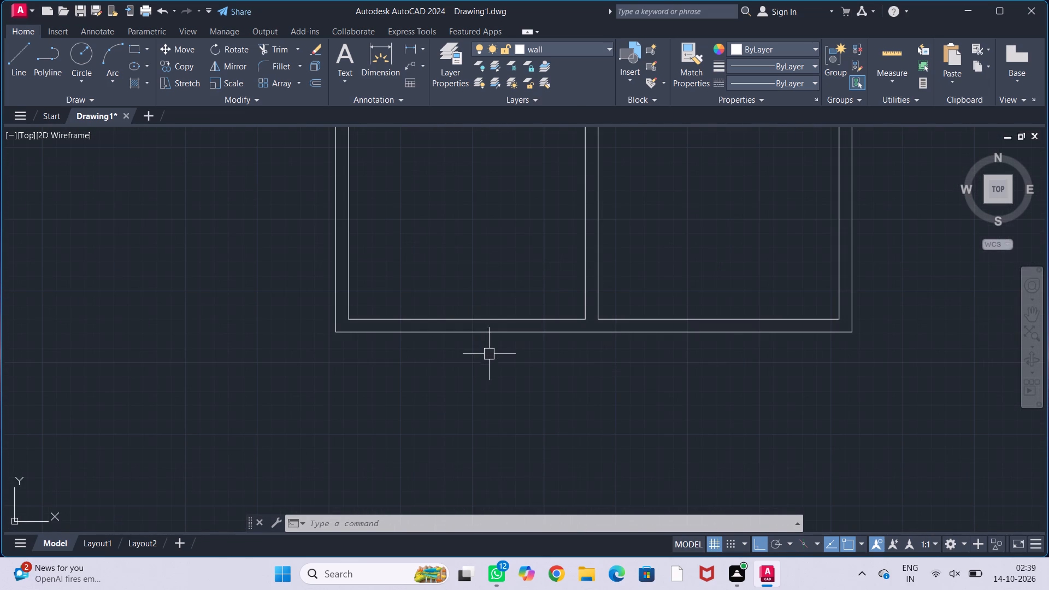
pyautogui.moveTo(505, 390); pyautogui.dragTo(510, 418, button='middle')
pyautogui.scroll(1, 479, 385)
pyautogui.moveTo(485, 394); pyautogui.dragTo(486, 394, button='middle')
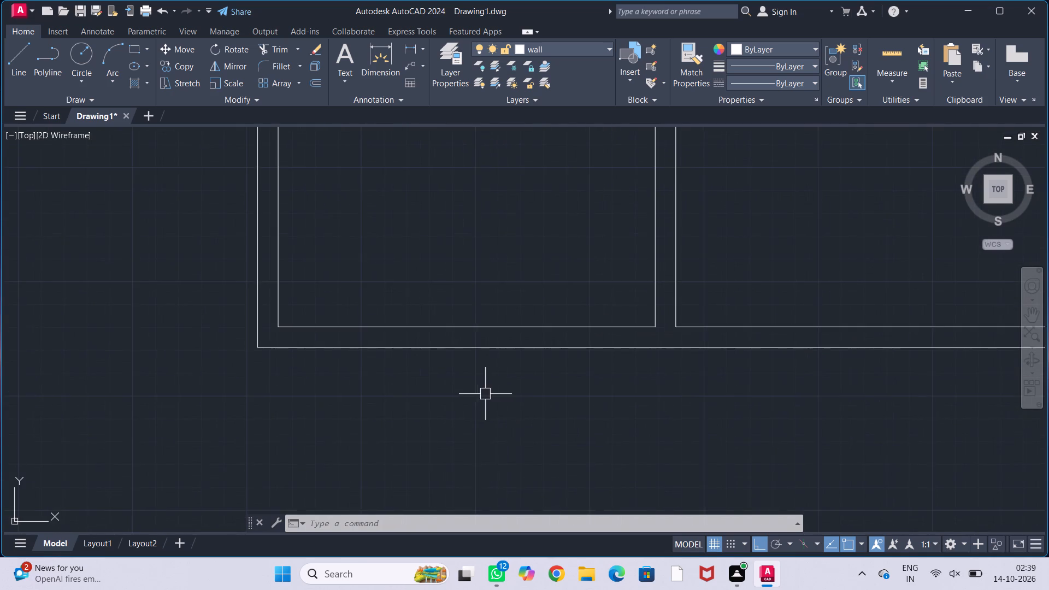
pyautogui.moveTo(486, 394); pyautogui.dragTo(494, 409, button='middle')
pyautogui.write('of')
pyautogui.press('Return')
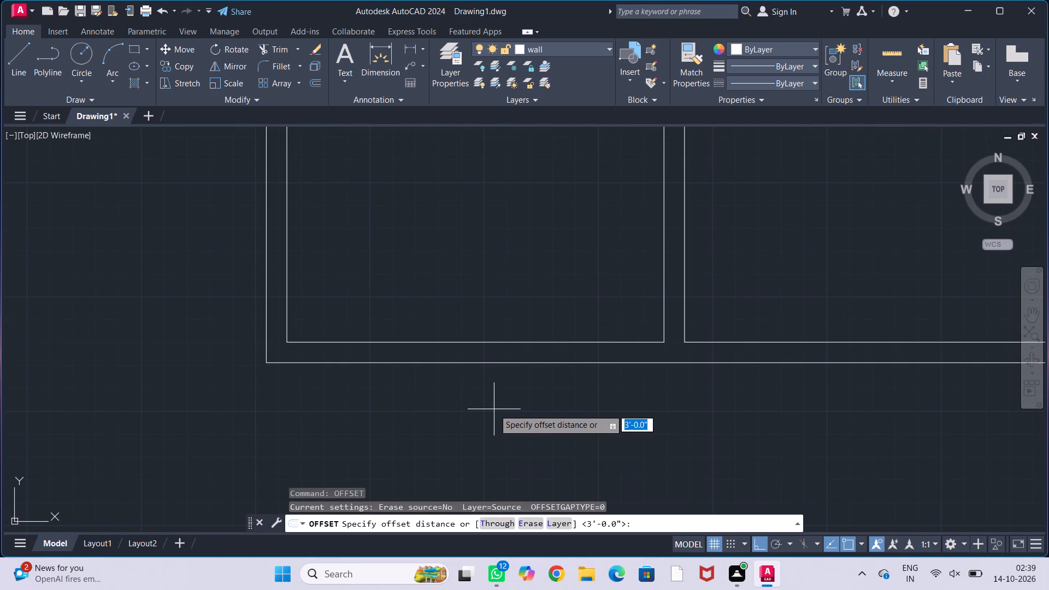
pyautogui.write('4.5"')
pyautogui.press('Return')
pyautogui.click(498, 344)
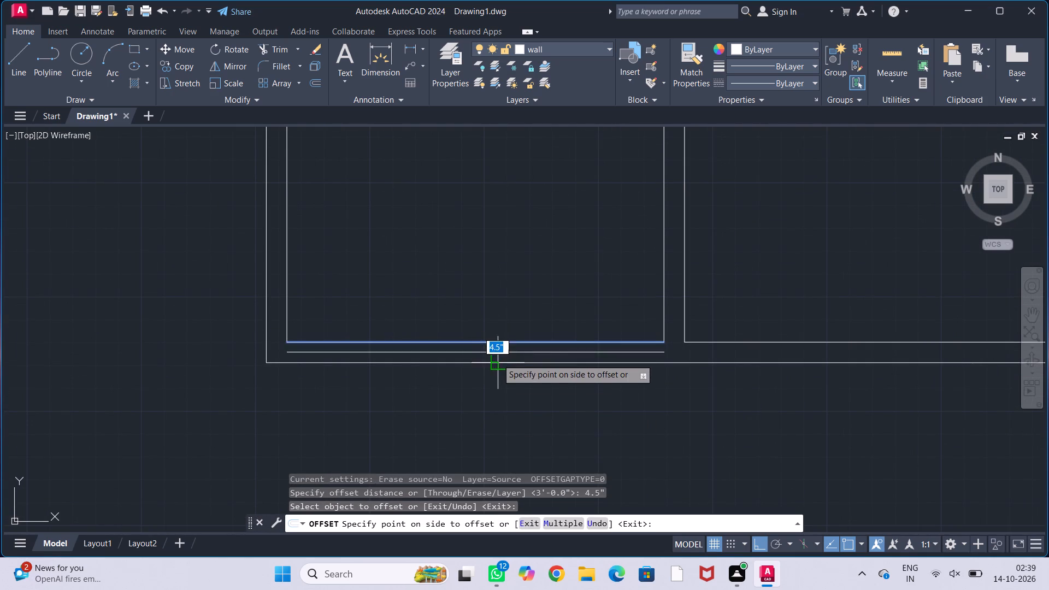
pyautogui.click(497, 359)
pyautogui.press('Escape')
pyautogui.press('Escape')
pyautogui.press('Escape')
pyautogui.press('Escape')
pyautogui.press('Escape')
# Delete the original bottom inner wall line of the bottom-left room.
pyautogui.click(488, 343)
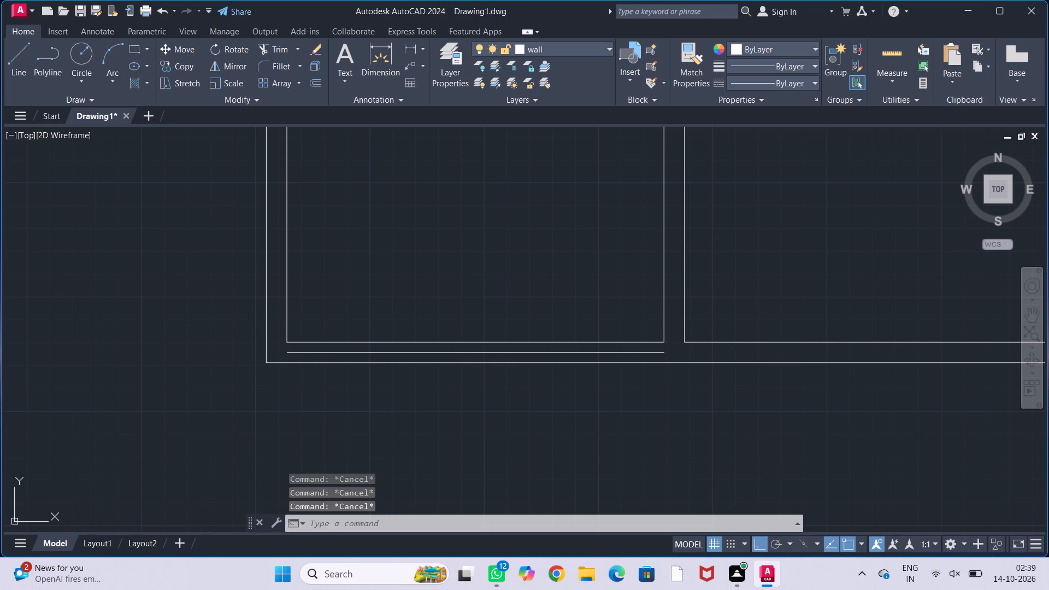
pyautogui.press('Delete')
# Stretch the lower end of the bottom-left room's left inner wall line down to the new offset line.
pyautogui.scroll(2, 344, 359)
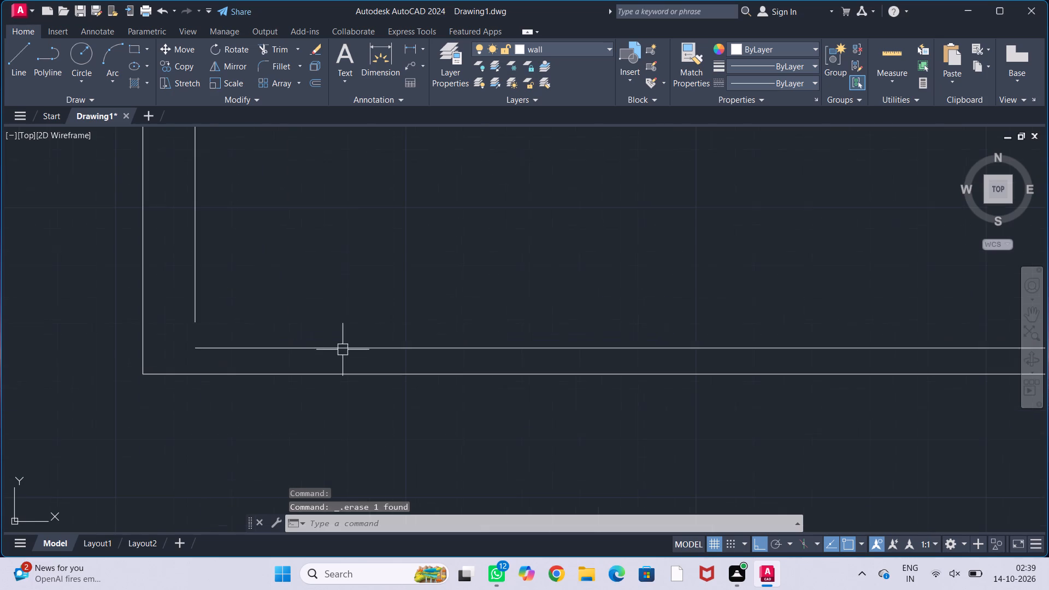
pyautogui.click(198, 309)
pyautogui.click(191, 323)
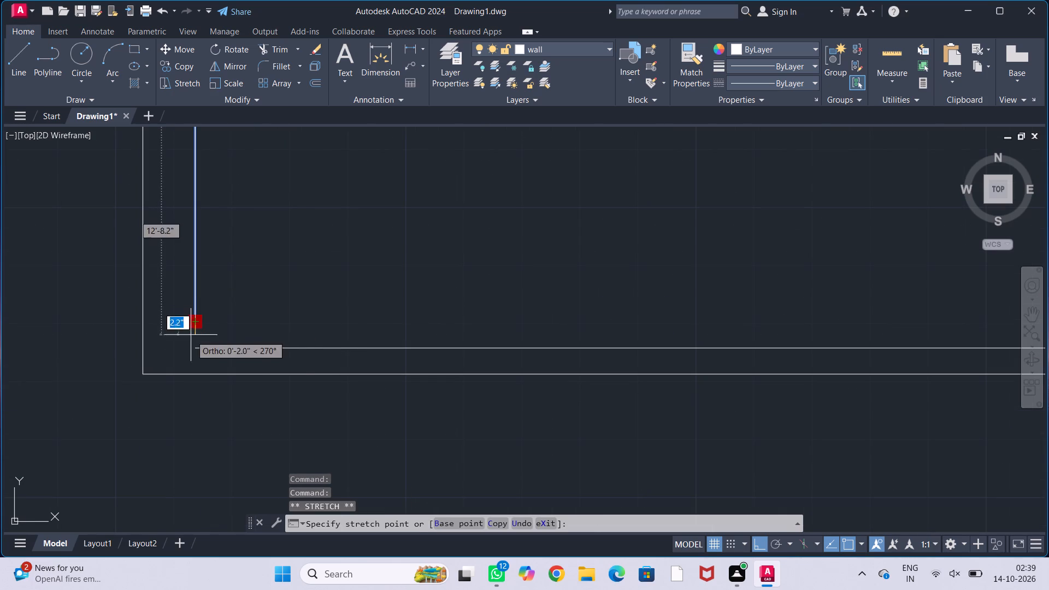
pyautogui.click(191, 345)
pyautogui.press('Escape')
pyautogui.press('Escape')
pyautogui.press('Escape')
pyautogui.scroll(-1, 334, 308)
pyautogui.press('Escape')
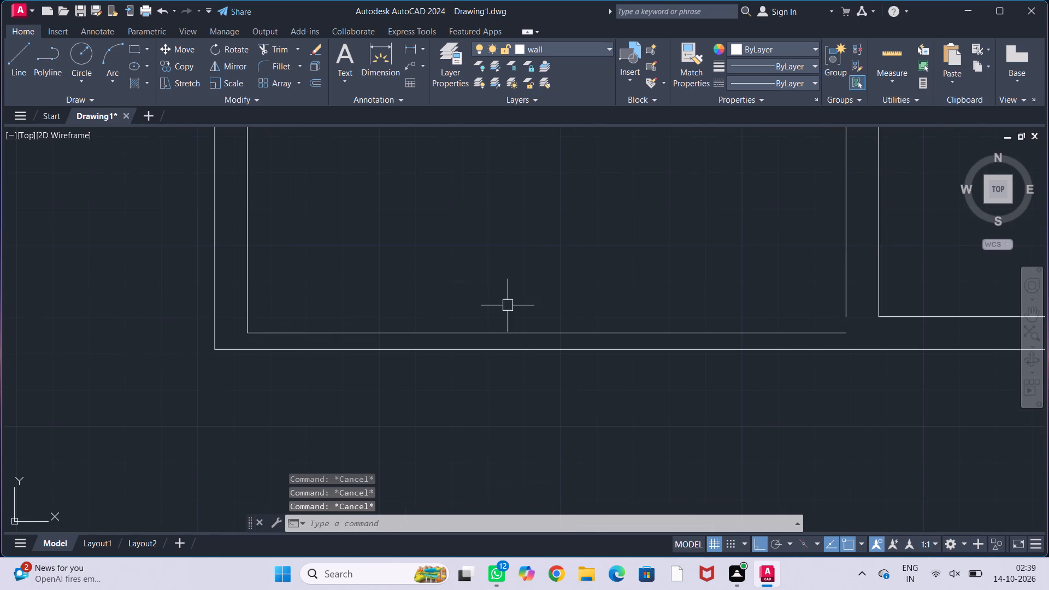
# Stretch the lower end of the bottom-left room's right inner wall line down to the outer wall line.
pyautogui.moveTo(521, 309); pyautogui.dragTo(291, 303, button='middle')
pyautogui.scroll(1, 582, 318)
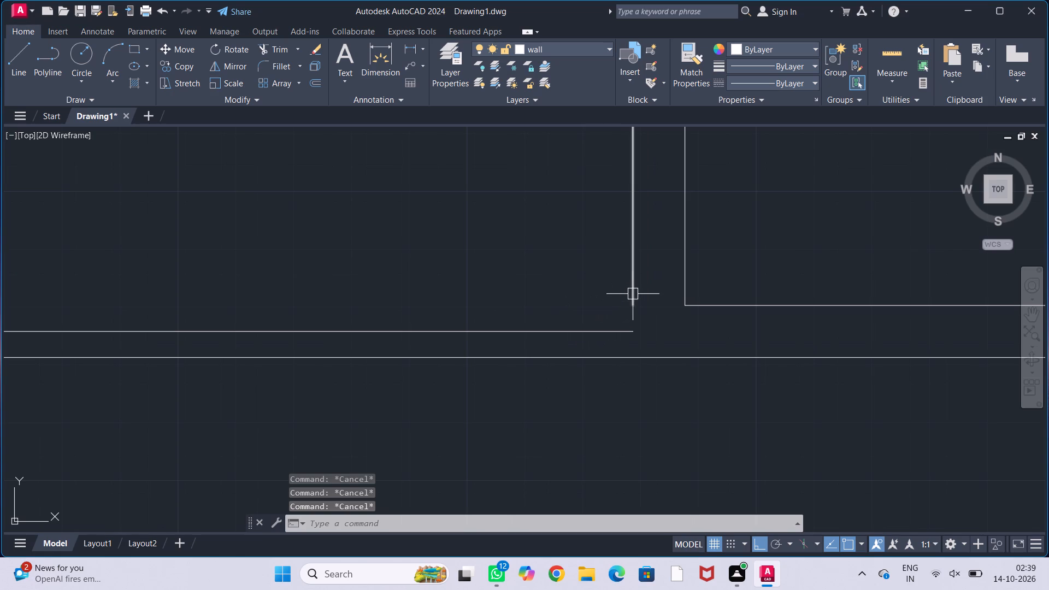
pyautogui.click(633, 293)
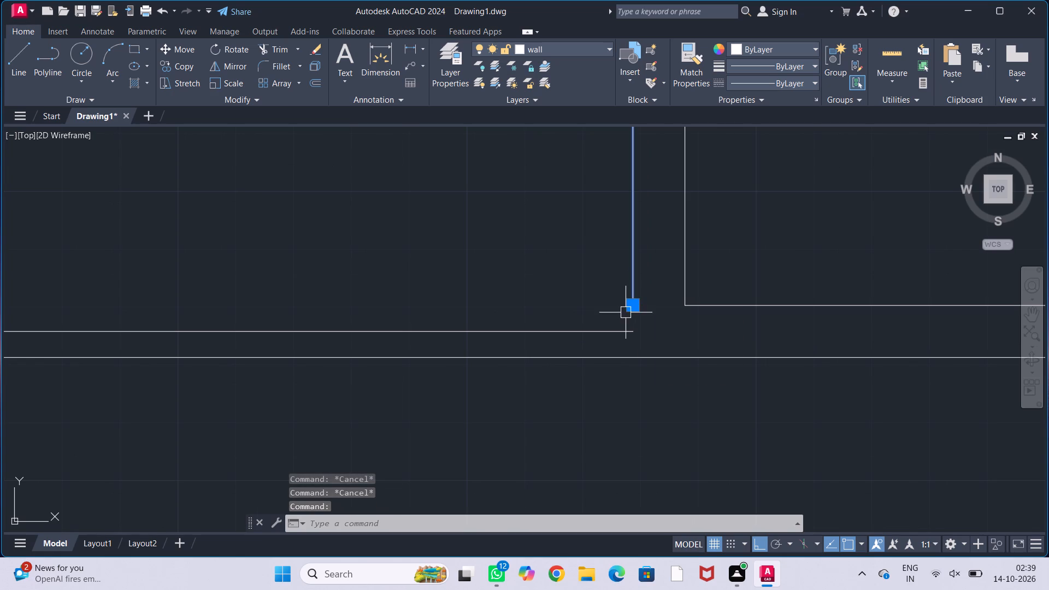
pyautogui.click(633, 307)
pyautogui.click(635, 356)
pyautogui.press('Escape')
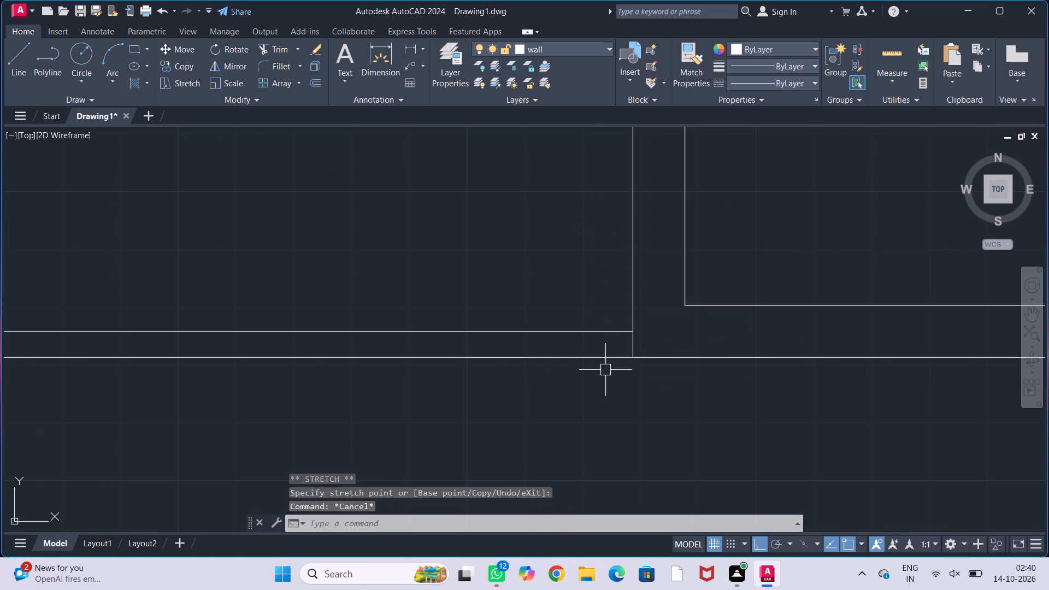
pyautogui.press('Escape')
pyautogui.press('Escape')
pyautogui.press('Escape')
# Stretch the lower end of the bottom-left room's left inner wall line down to the outer wall line.
pyautogui.moveTo(531, 391); pyautogui.dragTo(719, 391, button='middle')
pyautogui.scroll(-1, 554, 386)
pyautogui.scroll(-1, 680, 390)
pyautogui.moveTo(545, 411); pyautogui.dragTo(571, 406, button='middle')
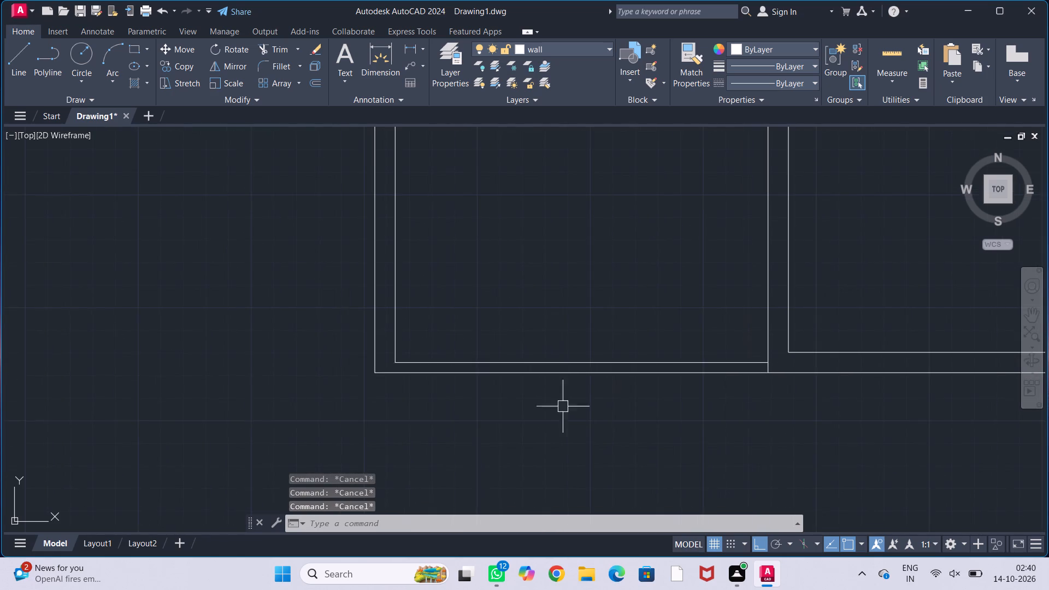
pyautogui.scroll(1, 402, 358)
pyautogui.click(390, 347)
pyautogui.click(392, 364)
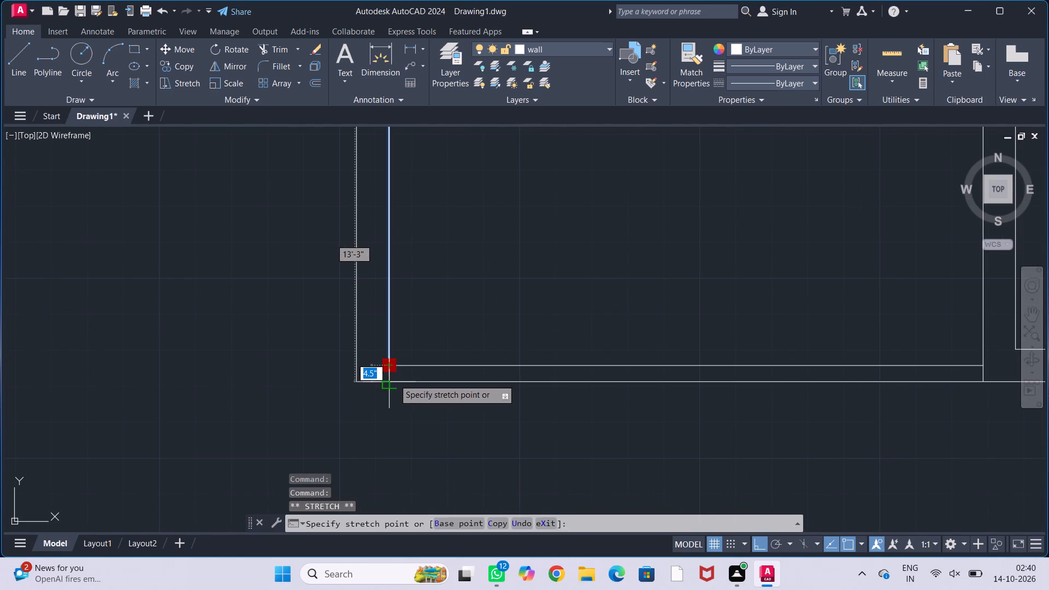
pyautogui.click(394, 379)
pyautogui.press('Escape')
pyautogui.press('Escape')
pyautogui.press('Escape')
pyautogui.press('Escape')
# Draw a line across the bottom-right room's bottom wall, from the inner line's midpoint straight to the outer line.
pyautogui.scroll(-1, 459, 427)
pyautogui.moveTo(498, 449); pyautogui.dragTo(465, 473, button='middle')
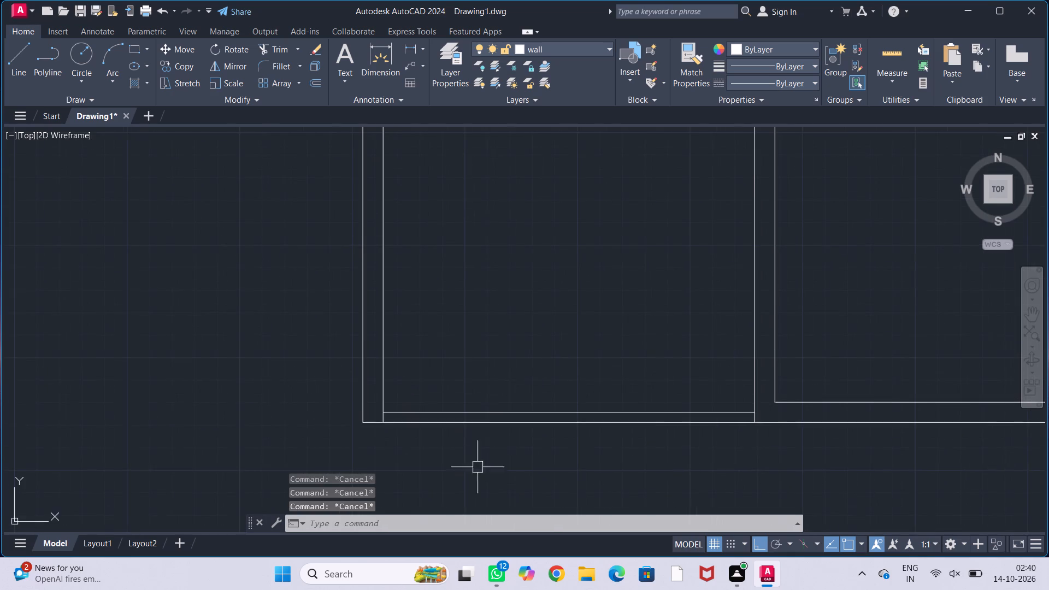
pyautogui.scroll(-1, 496, 425)
pyautogui.moveTo(523, 383); pyautogui.dragTo(518, 432, button='middle')
pyautogui.moveTo(544, 422); pyautogui.dragTo(511, 417, button='middle')
pyautogui.moveTo(517, 414); pyautogui.dragTo(513, 392, button='middle')
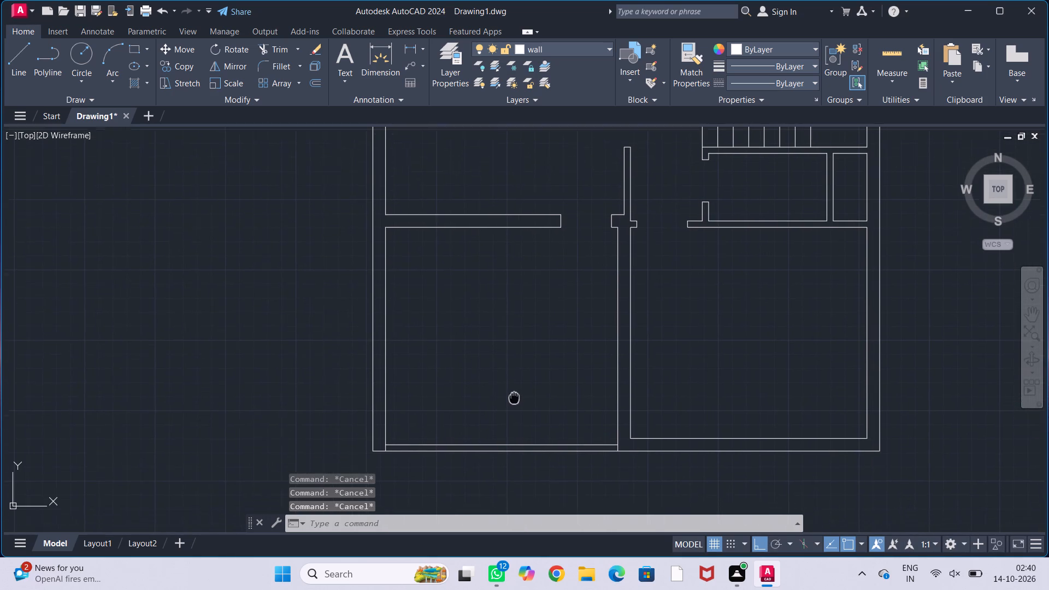
pyautogui.moveTo(513, 392); pyautogui.dragTo(510, 382, button='middle')
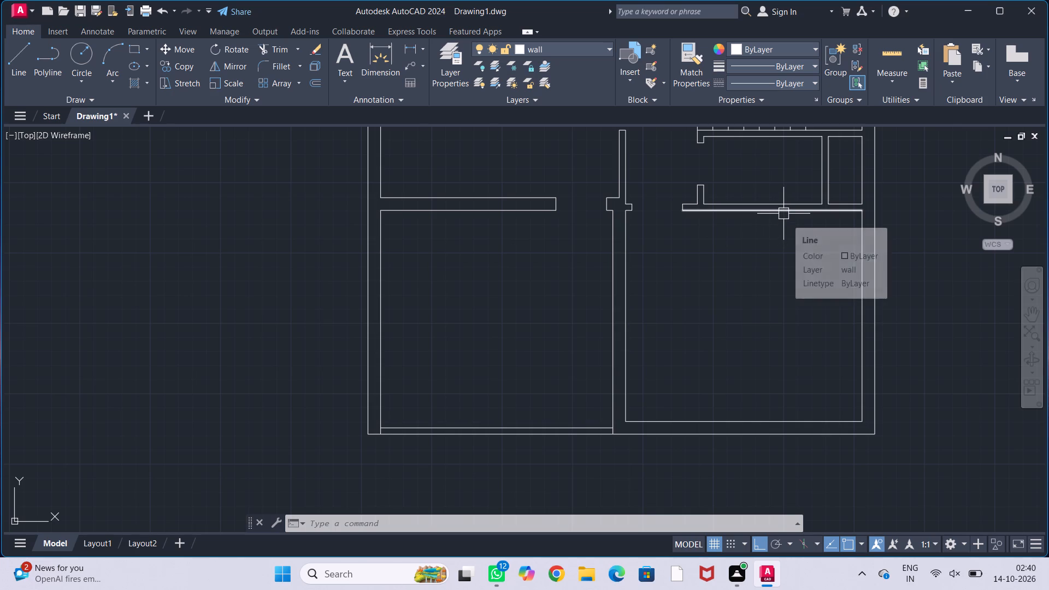
pyautogui.moveTo(726, 285); pyautogui.dragTo(676, 290, button='middle')
pyautogui.moveTo(720, 319); pyautogui.dragTo(709, 316, button='middle')
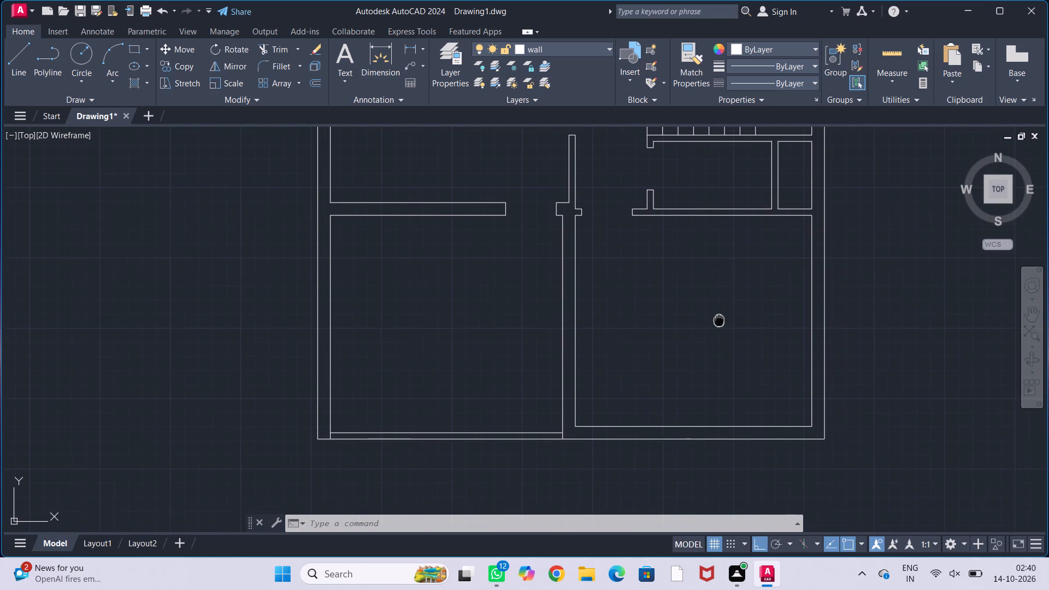
pyautogui.moveTo(709, 316); pyautogui.dragTo(642, 274, button='middle')
pyautogui.moveTo(649, 305); pyautogui.dragTo(643, 275, button='middle')
pyautogui.moveTo(629, 291); pyautogui.dragTo(632, 285, button='middle')
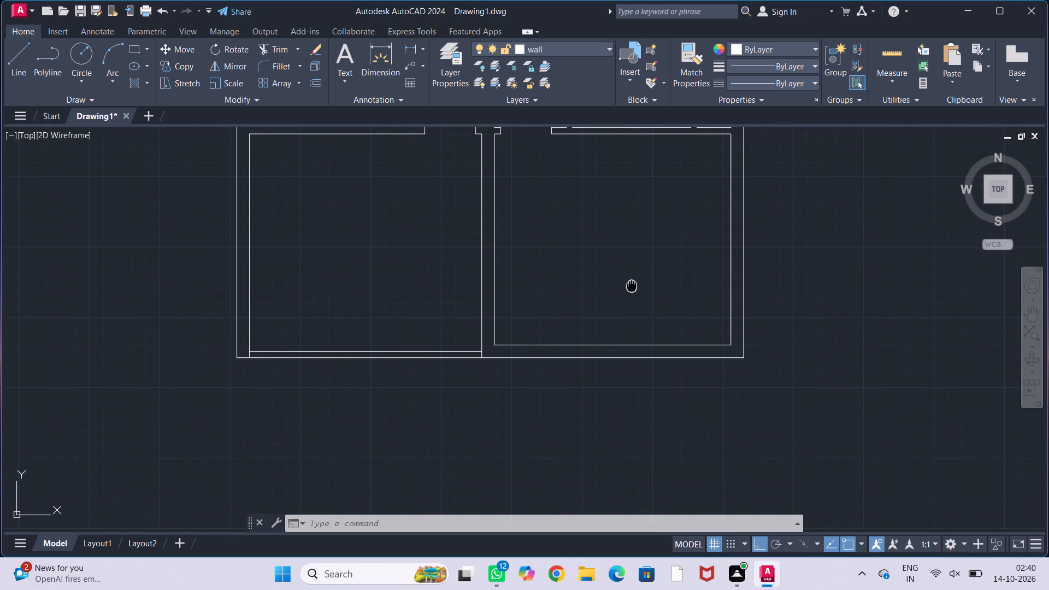
pyautogui.press('l')
pyautogui.press('Return')
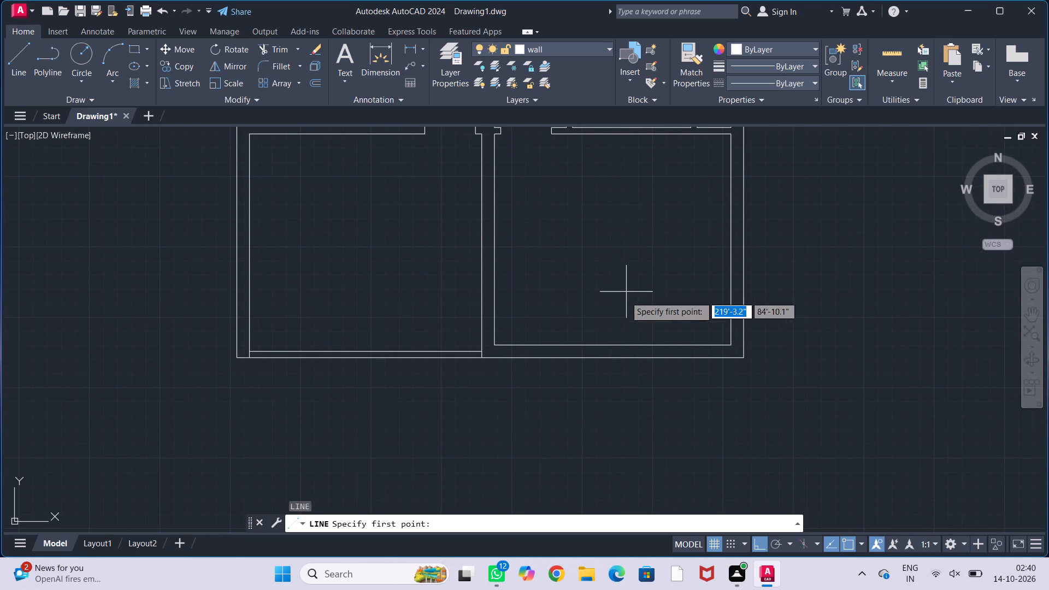
pyautogui.click(618, 344)
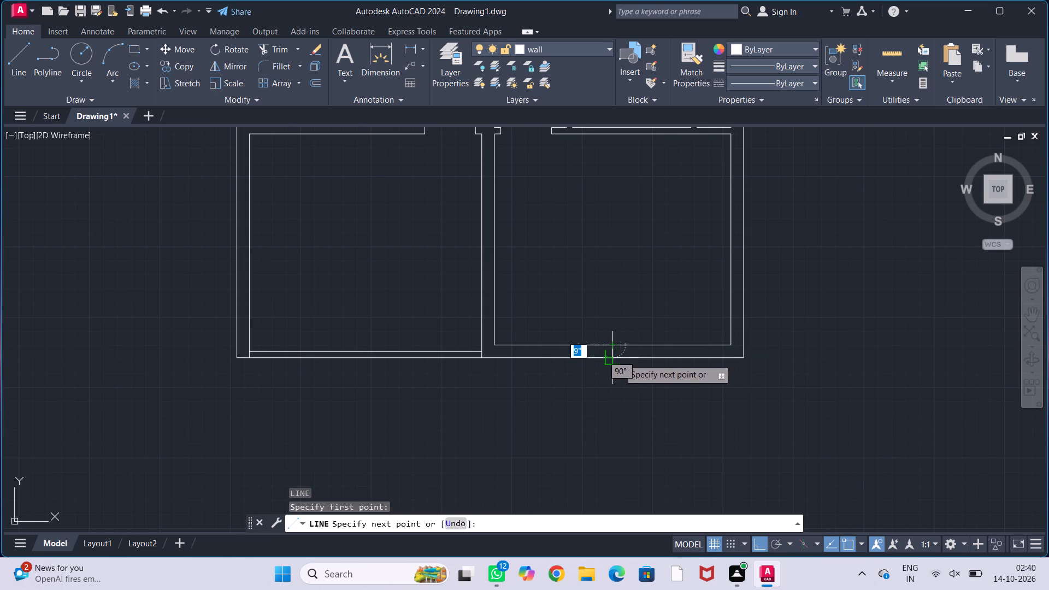
pyautogui.click(617, 357)
pyautogui.press('Escape')
pyautogui.press('Escape')
pyautogui.press('Escape')
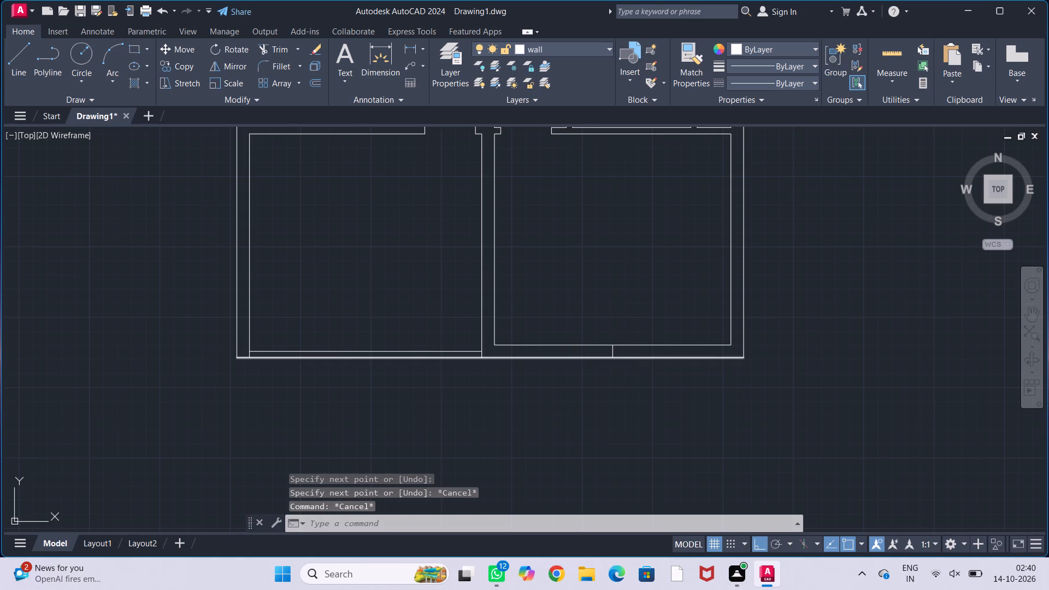
pyautogui.press('Escape')
# Offset the short line across the bottom-right room's bottom wall by 2' to both sides.
pyautogui.scroll(2, 621, 356)
pyautogui.moveTo(623, 358); pyautogui.dragTo(620, 340, button='middle')
pyautogui.write('off')
pyautogui.press('Return')
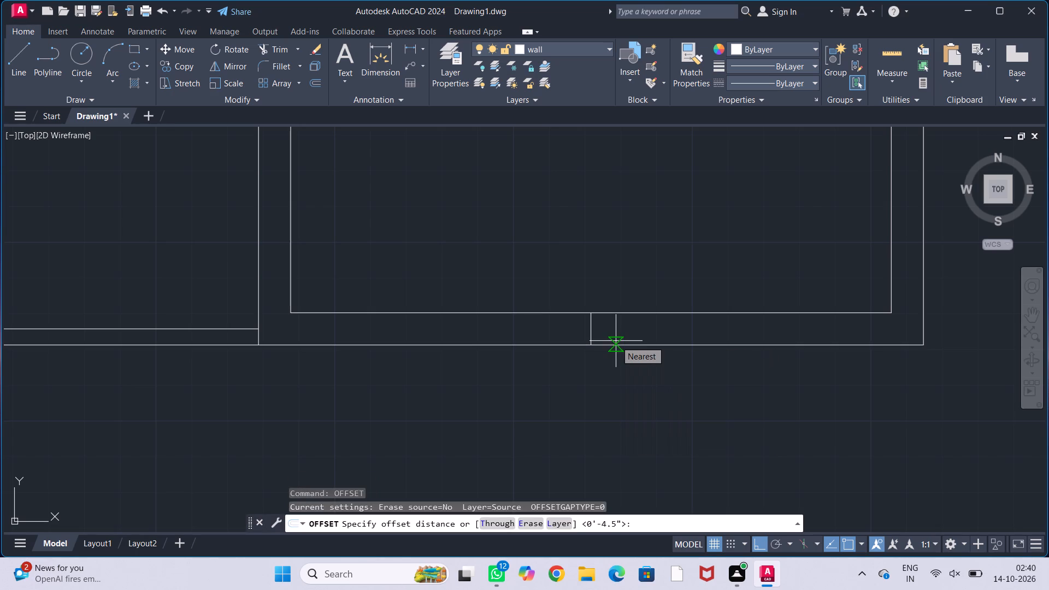
pyautogui.write("2'")
pyautogui.press('Return')
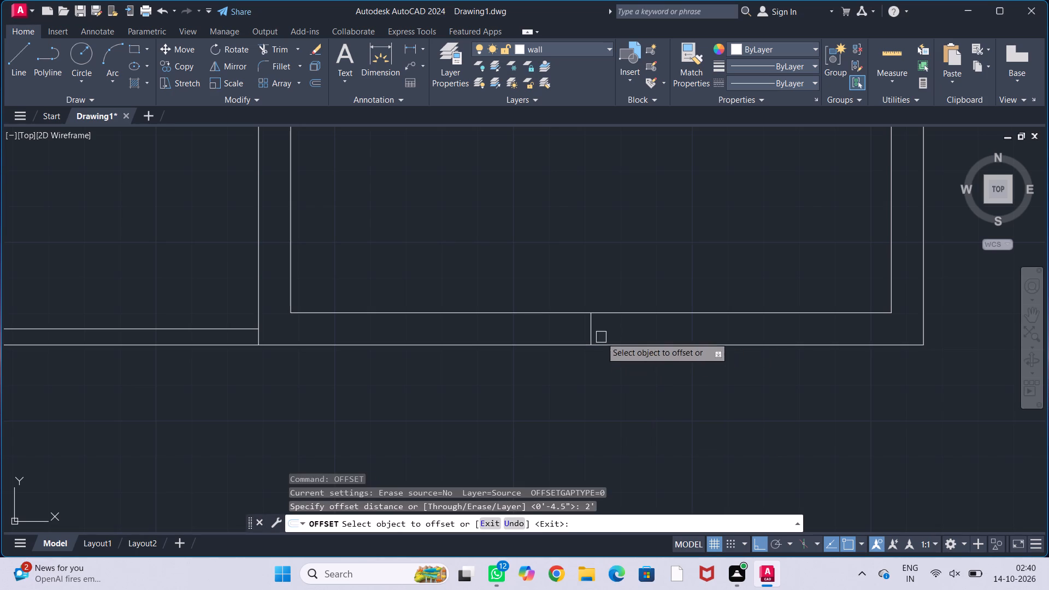
pyautogui.click(588, 327)
pyautogui.click(674, 336)
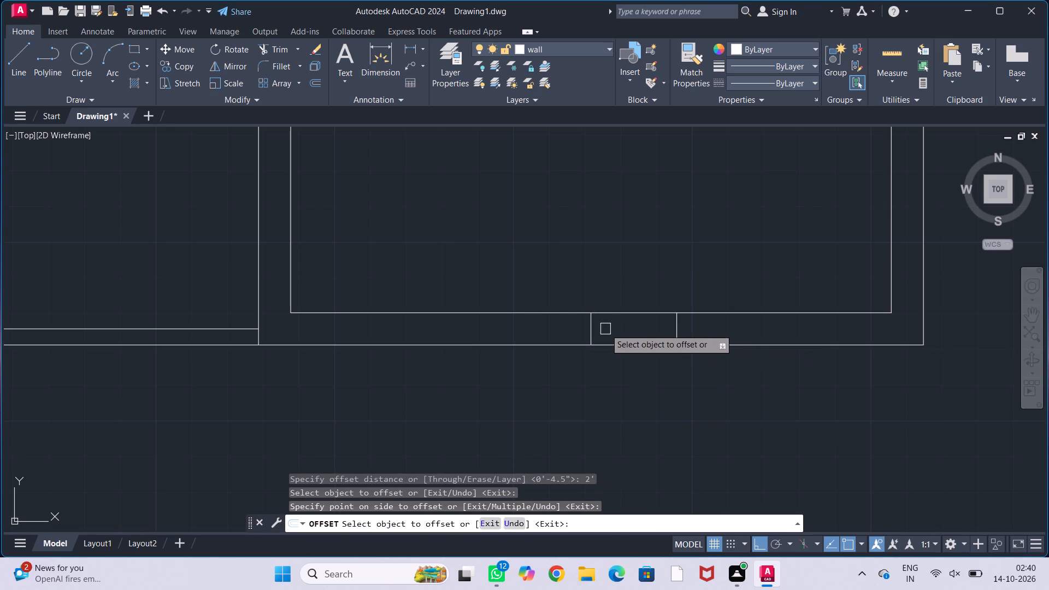
pyautogui.click(590, 332)
pyautogui.click(541, 331)
pyautogui.press('Escape')
pyautogui.press('Escape')
pyautogui.press('Escape')
pyautogui.press('Escape')
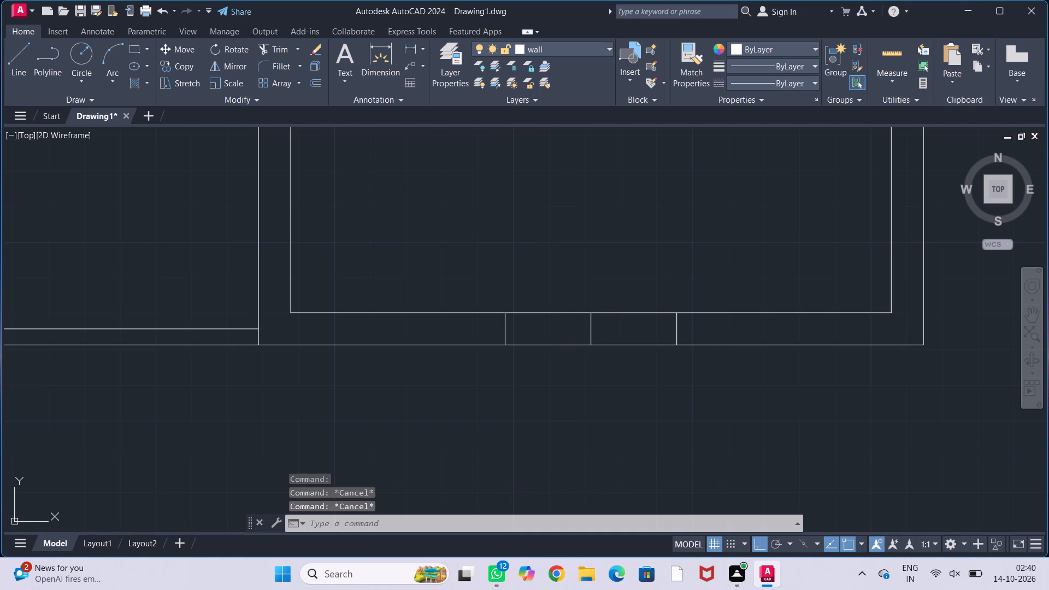
# Trim the bottom-right room's bottom wall between the two offset lines and remove the centre line to cut the opening.
pyautogui.write('tr')
pyautogui.press('Return')
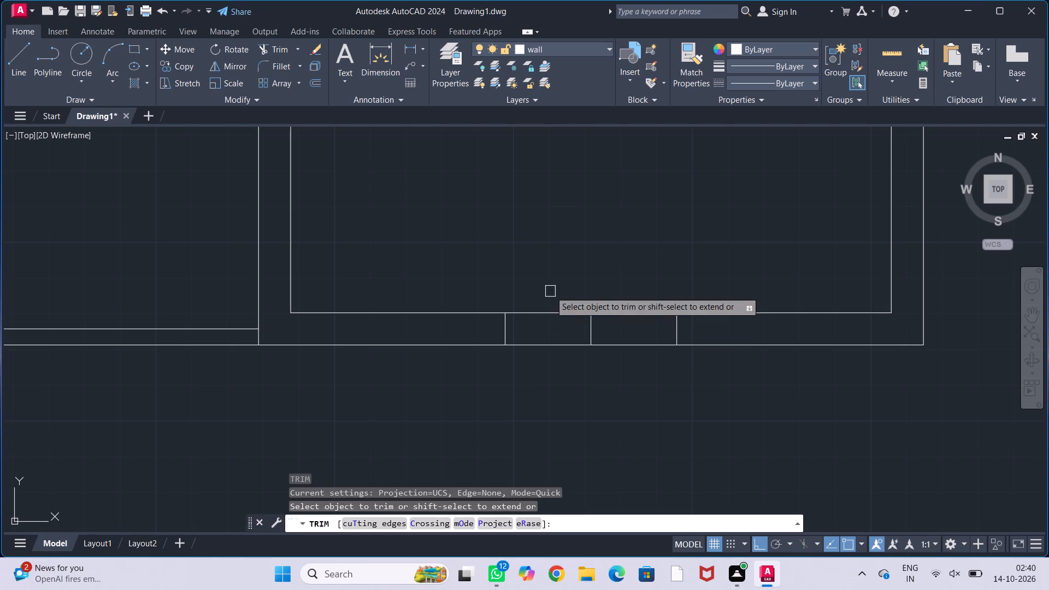
pyautogui.moveTo(555, 282); pyautogui.dragTo(553, 418)
pyautogui.moveTo(613, 290); pyautogui.dragTo(650, 415)
pyautogui.click(591, 338)
pyautogui.press('Escape')
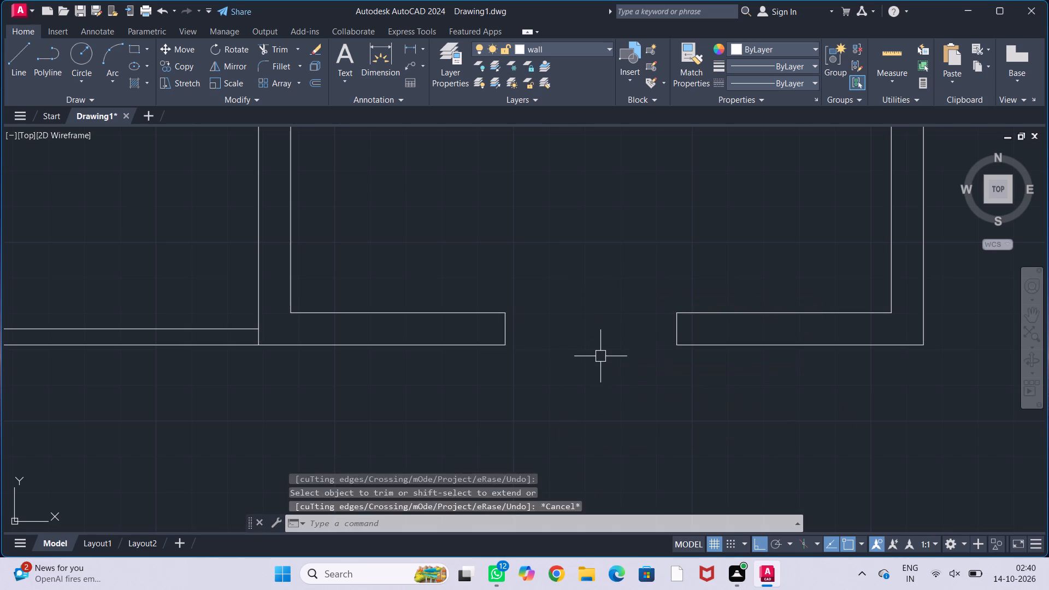
pyautogui.press('Escape')
pyautogui.press('Escape')
pyautogui.press('Escape')
pyautogui.press('Escape')
# Examine the bottom rooms and the small rooms below the staircase.
pyautogui.scroll(-2, 601, 355)
pyautogui.moveTo(603, 352); pyautogui.dragTo(625, 399, button='middle')
pyautogui.scroll(-1, 635, 373)
pyautogui.moveTo(633, 356); pyautogui.dragTo(693, 364, button='middle')
pyautogui.moveTo(684, 351); pyautogui.dragTo(705, 367, button='middle')
pyautogui.scroll(1, 698, 365)
pyautogui.moveTo(699, 362); pyautogui.dragTo(696, 347, button='middle')
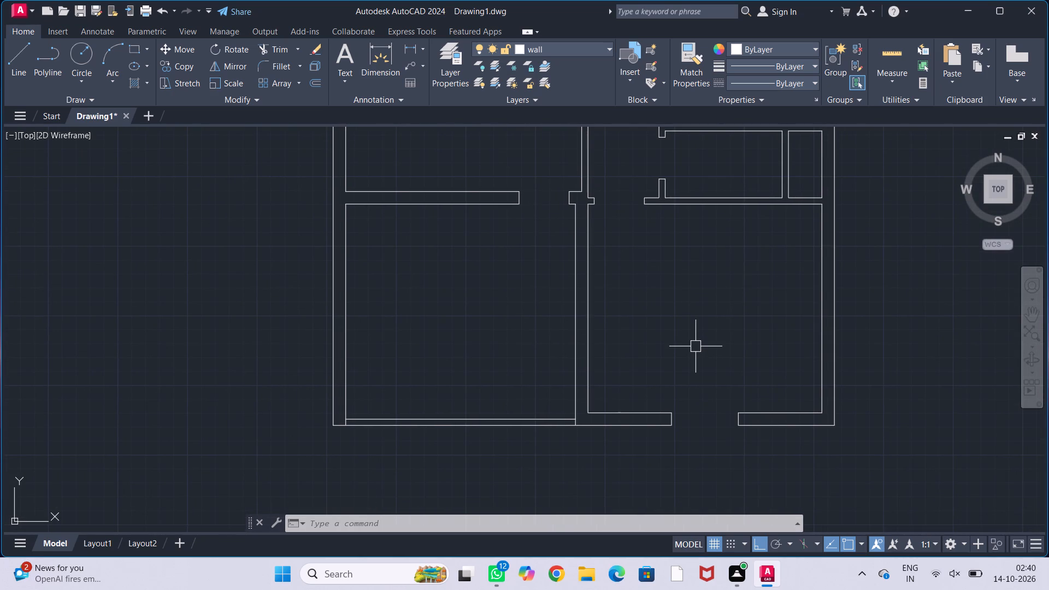
pyautogui.moveTo(704, 321); pyautogui.dragTo(722, 335, button='middle')
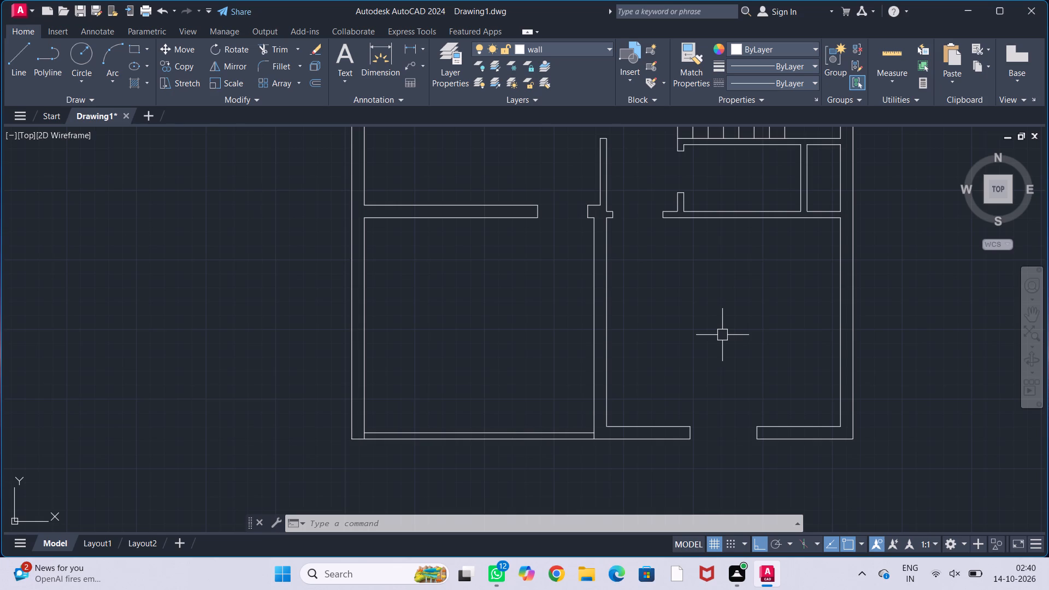
pyautogui.moveTo(771, 293); pyautogui.dragTo(781, 294, button='middle')
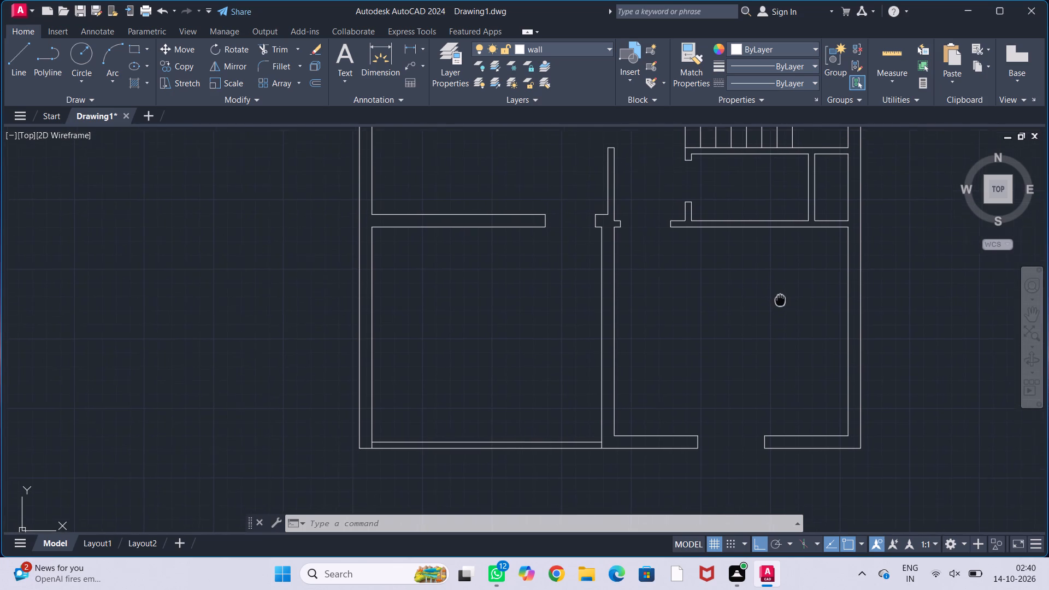
pyautogui.moveTo(781, 294); pyautogui.dragTo(782, 293, button='middle')
pyautogui.moveTo(780, 309); pyautogui.dragTo(681, 397, button='middle')
pyautogui.moveTo(712, 344); pyautogui.dragTo(664, 379, button='middle')
pyautogui.scroll(1, 732, 310)
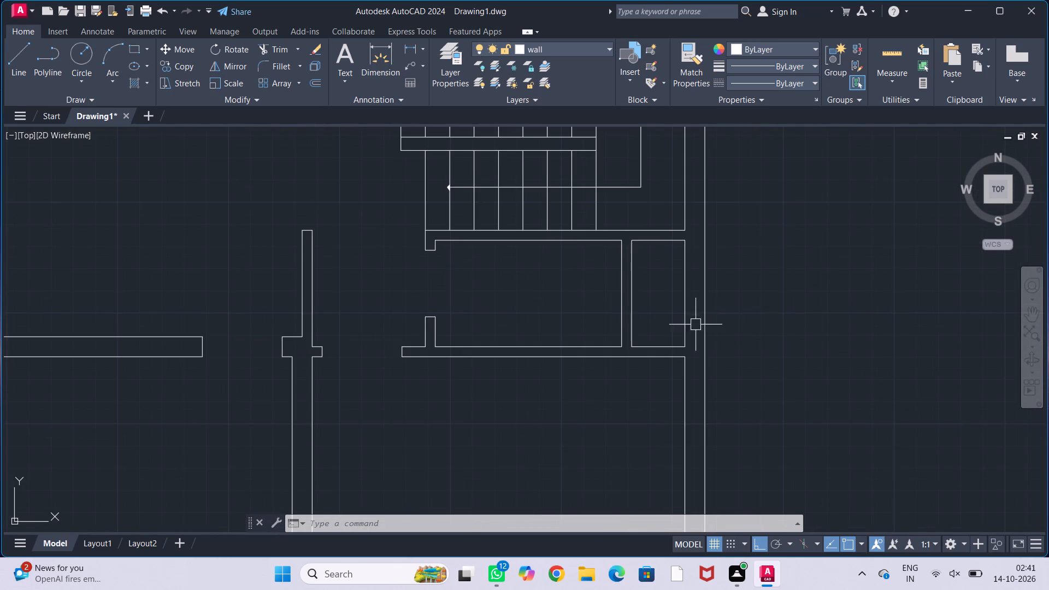
# Draw a diagonal line across the narrow space beside the small room below the staircase, from its top-right to bottom-left corner.
pyautogui.moveTo(659, 323); pyautogui.dragTo(675, 340, button='middle')
pyautogui.scroll(1, 675, 332)
pyautogui.moveTo(677, 333); pyautogui.dragTo(710, 327, button='middle')
pyautogui.press('l')
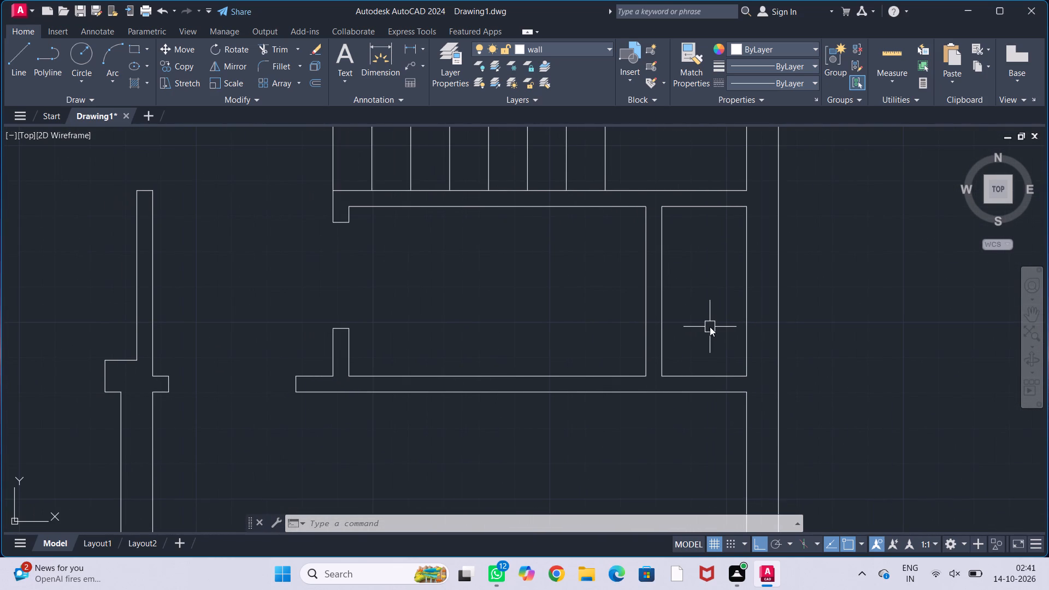
pyautogui.press('Return')
pyautogui.click(748, 203)
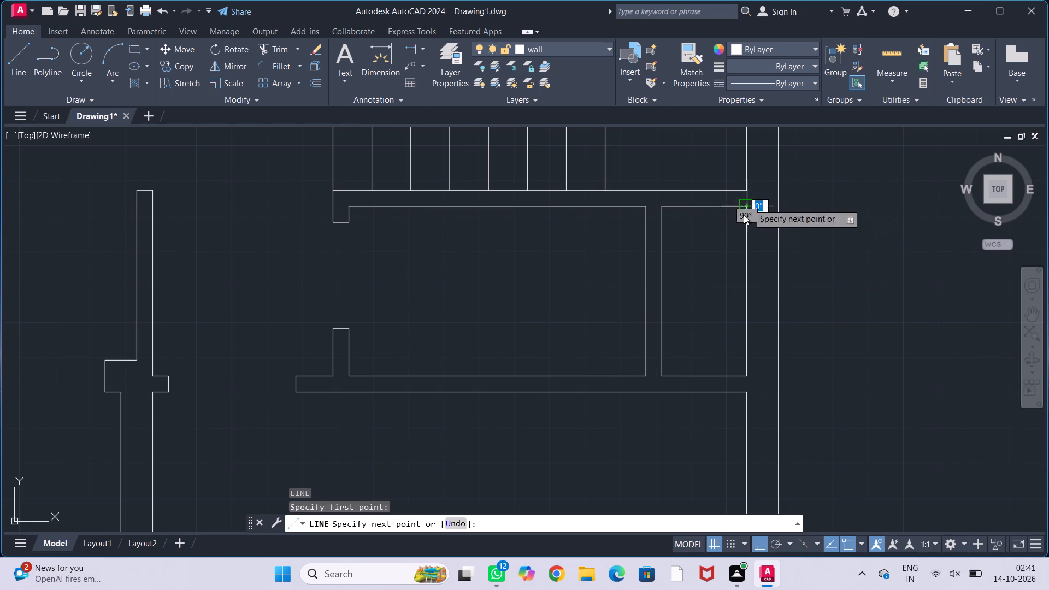
pyautogui.click(665, 373)
pyautogui.press('Escape')
pyautogui.press('Escape')
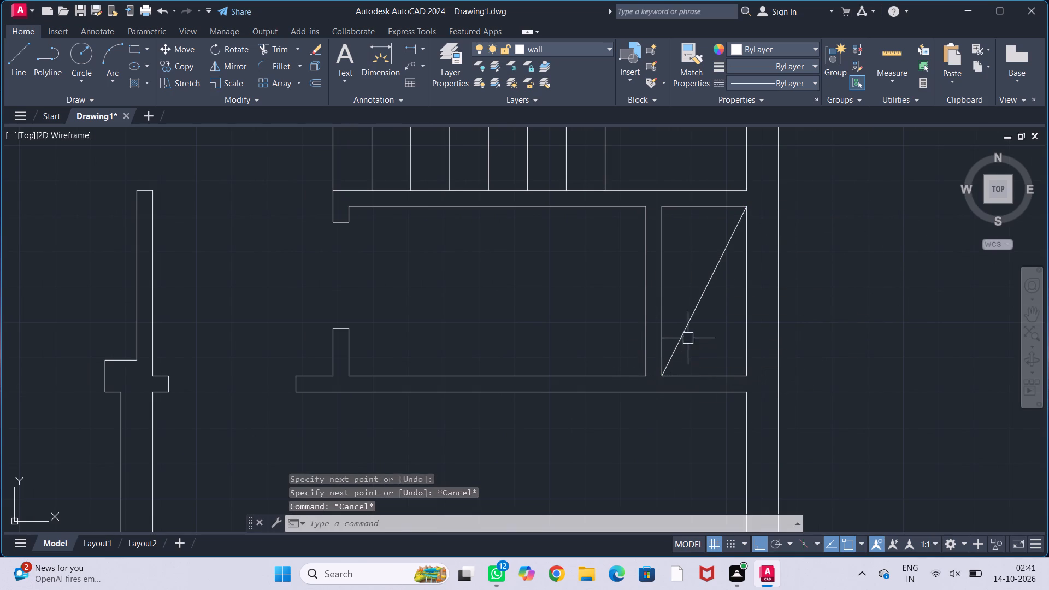
pyautogui.press('Escape')
pyautogui.press('Escape')
pyautogui.press('Escape')
# Draw the second diagonal across the same narrow space, from its top-left to its bottom-right corner.
pyautogui.press('l')
pyautogui.press('Return')
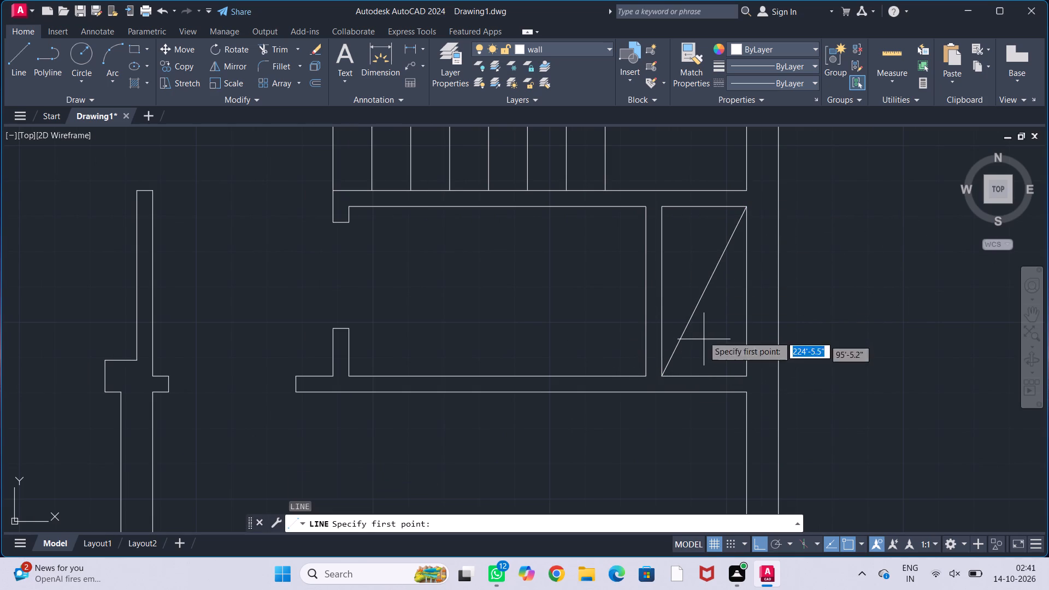
pyautogui.click(664, 210)
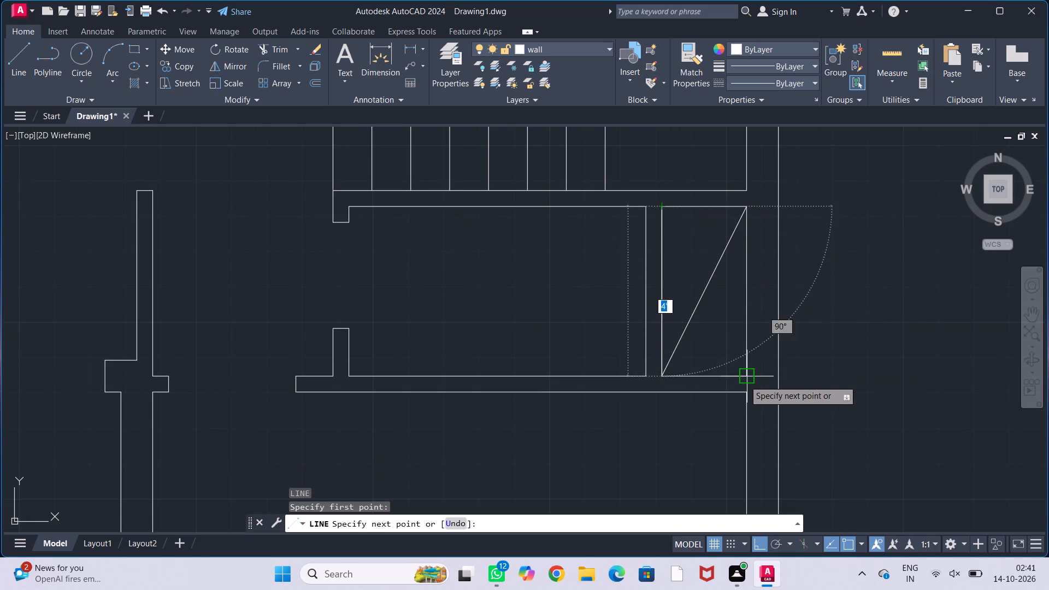
pyautogui.click(744, 381)
pyautogui.press('Escape')
pyautogui.press('Escape')
pyautogui.press('Escape')
pyautogui.press('Escape')
# Examine the rooms and wall openings around the staircase, and the floor plan as a whole.
pyautogui.moveTo(733, 323); pyautogui.dragTo(797, 300, button='middle')
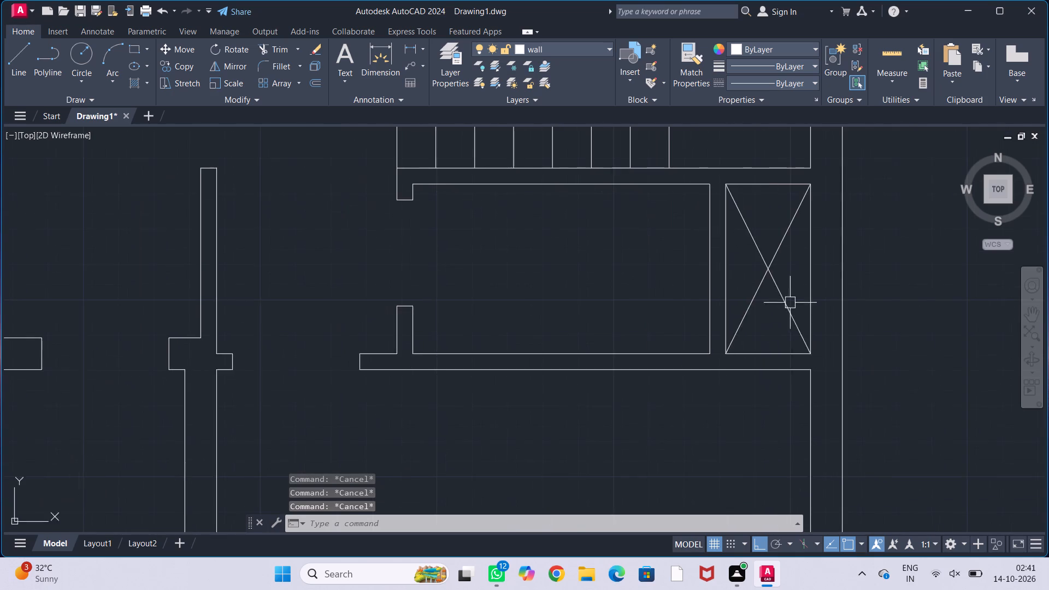
pyautogui.scroll(-1, 792, 301)
pyautogui.moveTo(791, 302); pyautogui.dragTo(762, 375, button='middle')
pyautogui.moveTo(646, 353); pyautogui.dragTo(637, 371, button='middle')
pyautogui.moveTo(637, 371); pyautogui.dragTo(674, 346, button='middle')
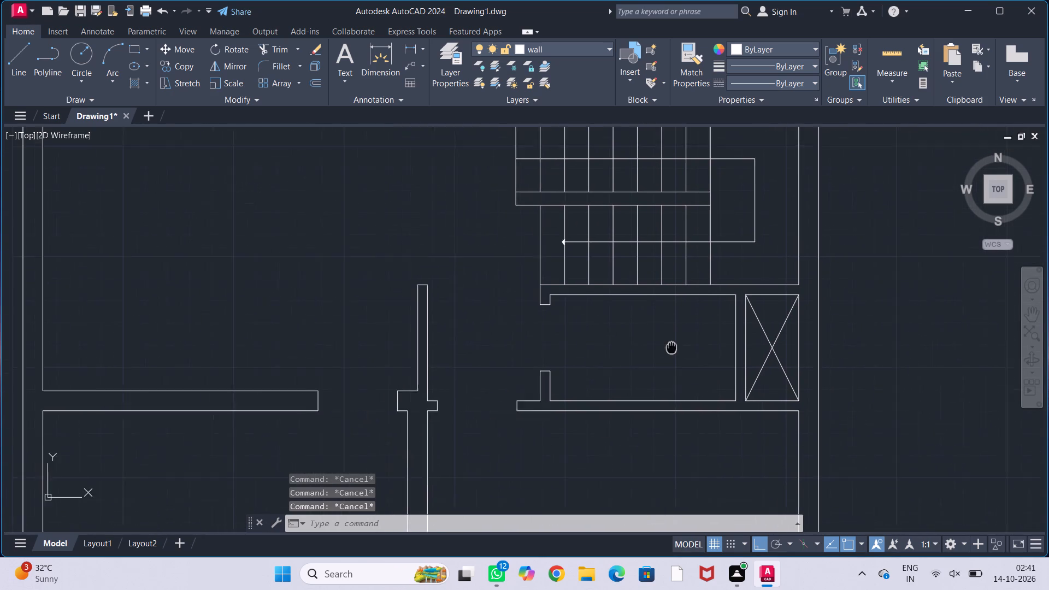
pyautogui.moveTo(674, 346); pyautogui.dragTo(709, 326, button='middle')
pyautogui.moveTo(683, 357); pyautogui.dragTo(686, 323, button='middle')
pyautogui.moveTo(682, 340); pyautogui.dragTo(680, 327, button='middle')
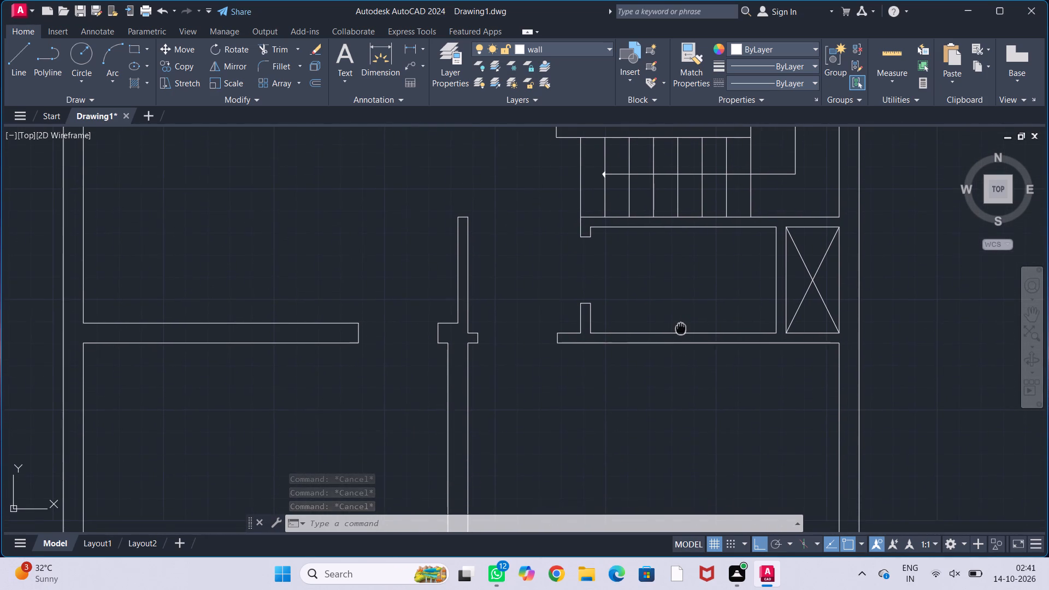
pyautogui.moveTo(680, 327); pyautogui.dragTo(679, 325, button='middle')
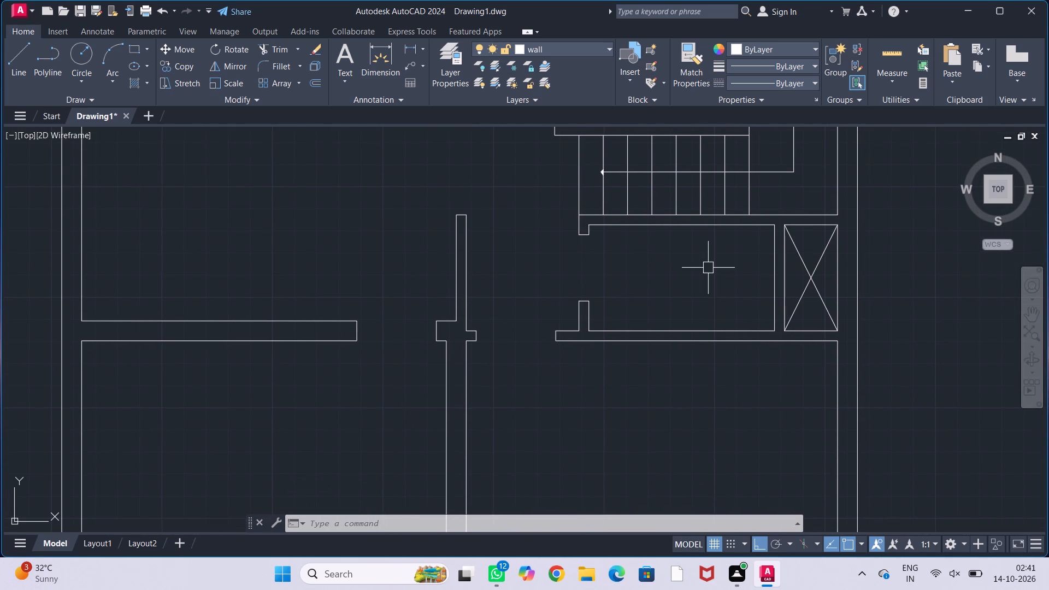
pyautogui.moveTo(708, 267); pyautogui.dragTo(702, 266, button='middle')
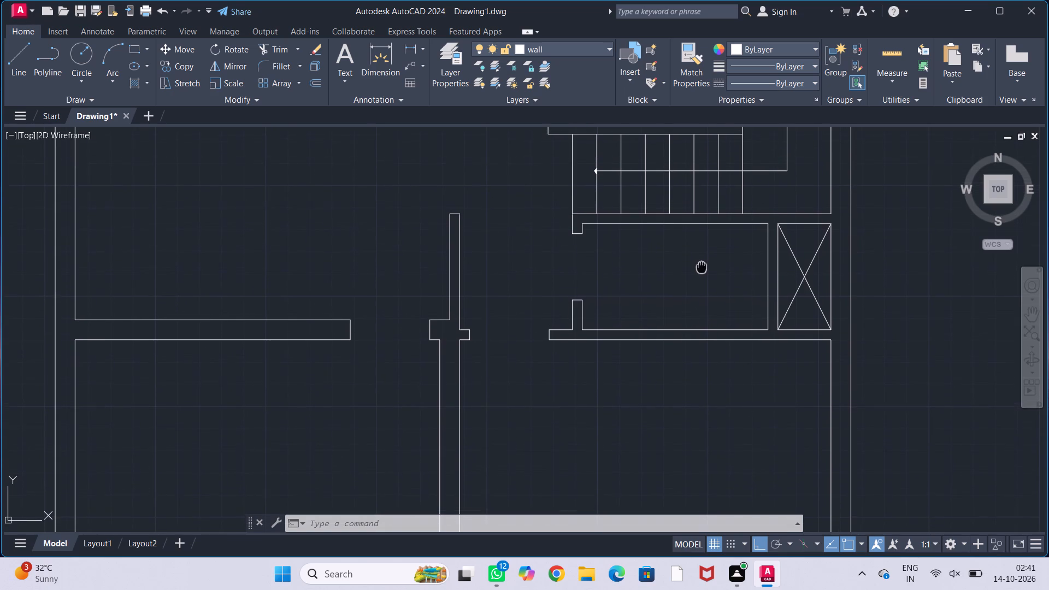
pyautogui.moveTo(702, 266); pyautogui.dragTo(702, 267, button='middle')
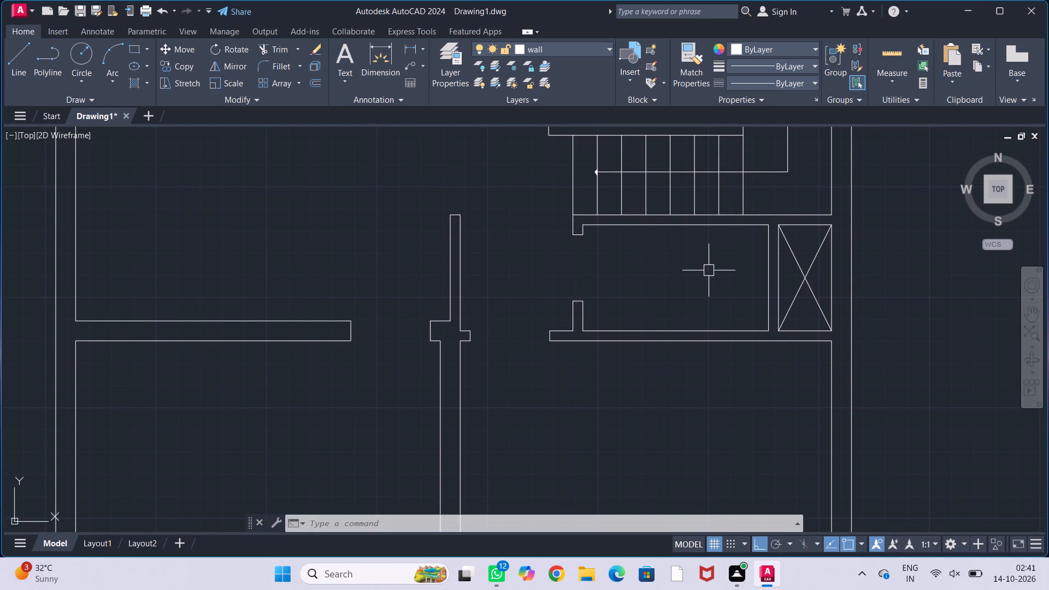
pyautogui.moveTo(709, 271); pyautogui.dragTo(717, 281, button='middle')
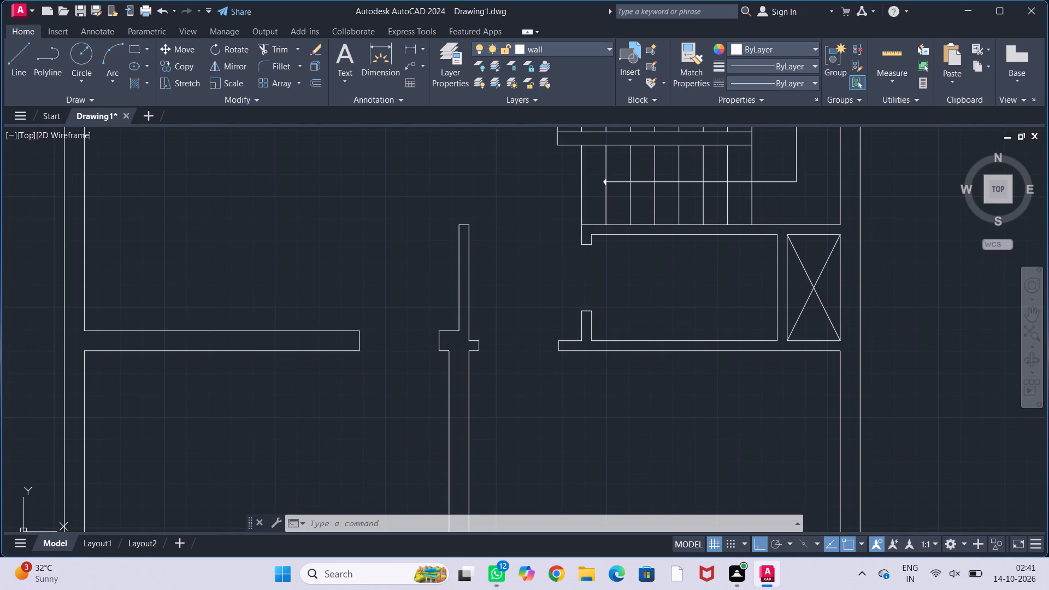
pyautogui.scroll(-3, 704, 280)
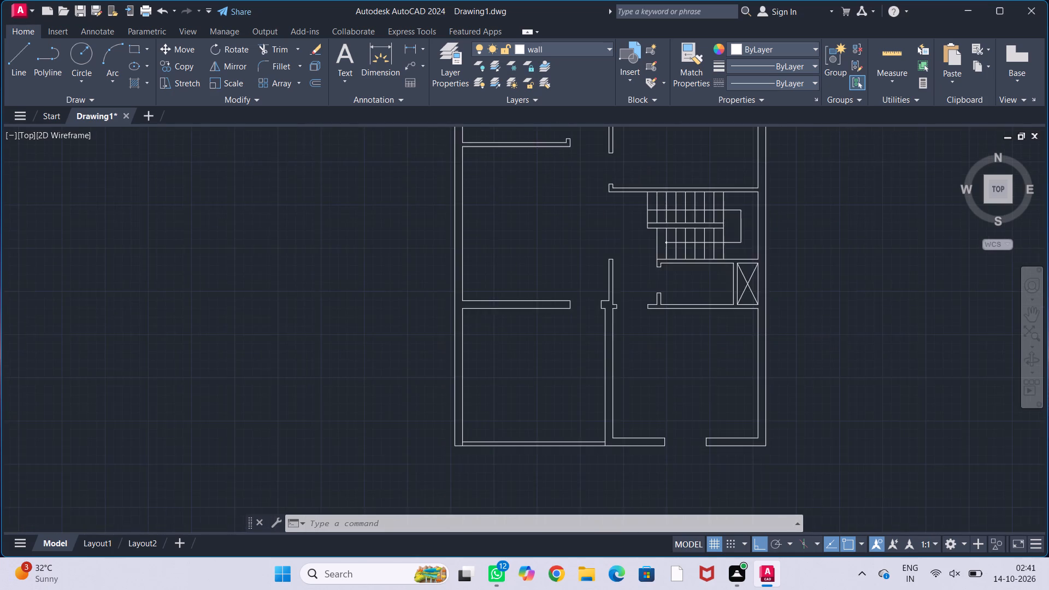
pyautogui.moveTo(704, 282); pyautogui.dragTo(515, 316, button='middle')
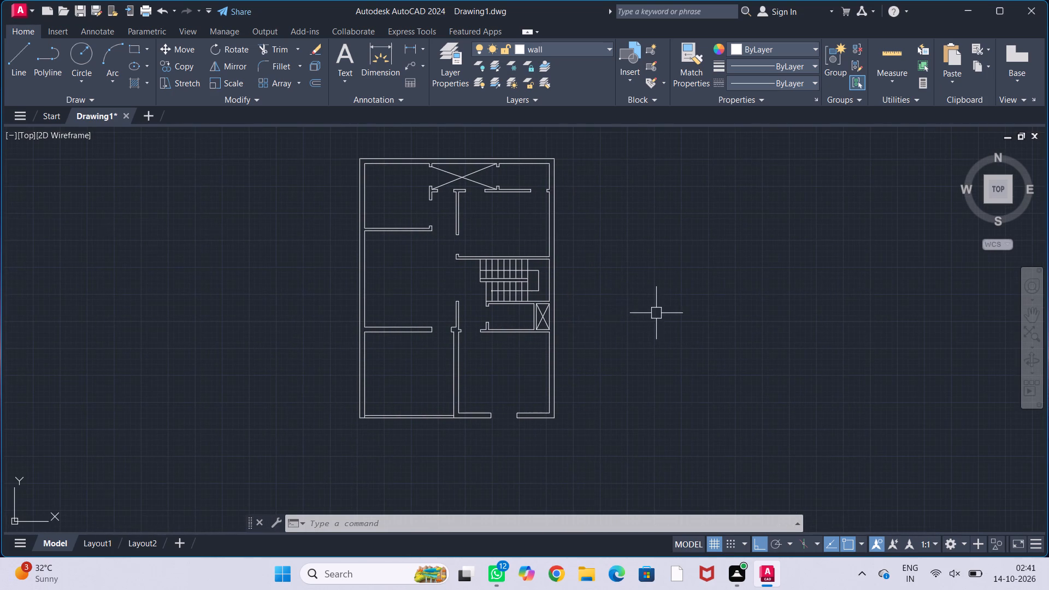
pyautogui.moveTo(655, 313); pyautogui.dragTo(588, 310, button='middle')
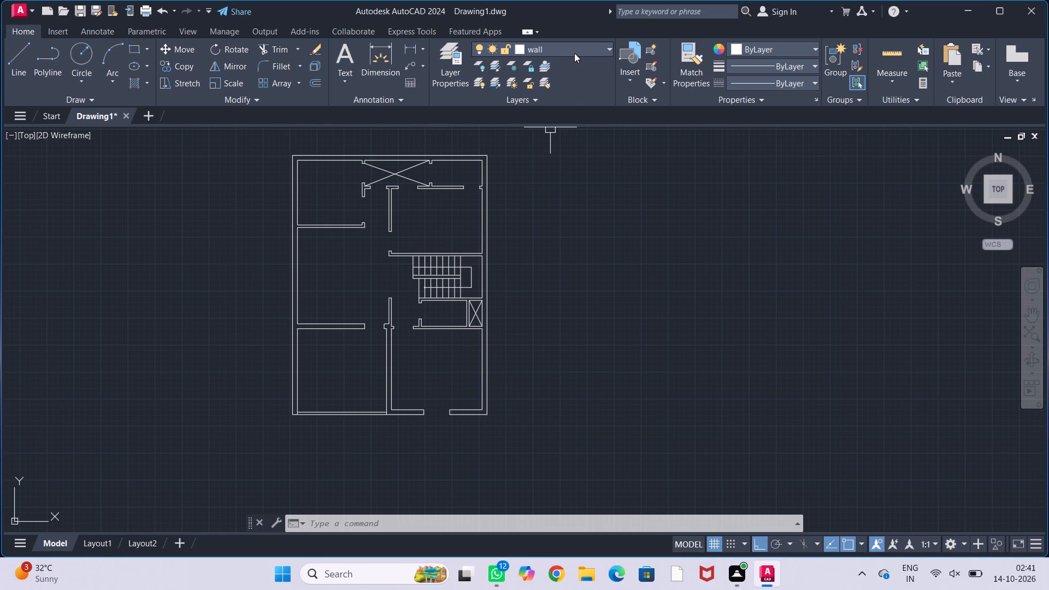
# Make the door layer current.
pyautogui.click(575, 52)
pyautogui.click(570, 85)
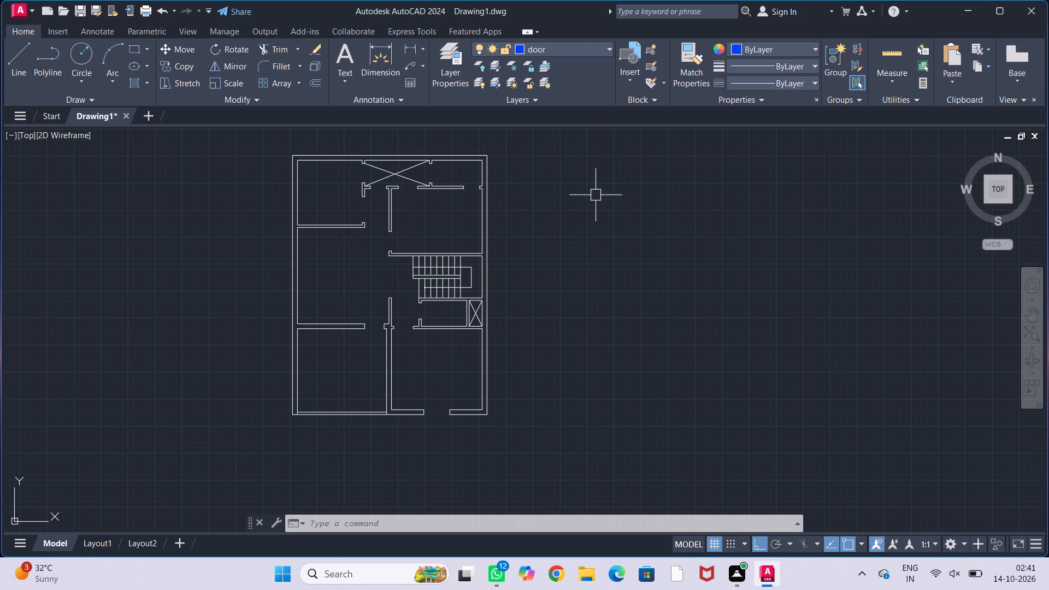
# Draw a stepped polyline outside the plan: 3" left, 4" up, 1.5" right, 1.5" down, 1.5" right, and back to its start point.
pyautogui.scroll(1, 588, 250)
pyautogui.moveTo(605, 253); pyautogui.dragTo(562, 279, button='middle')
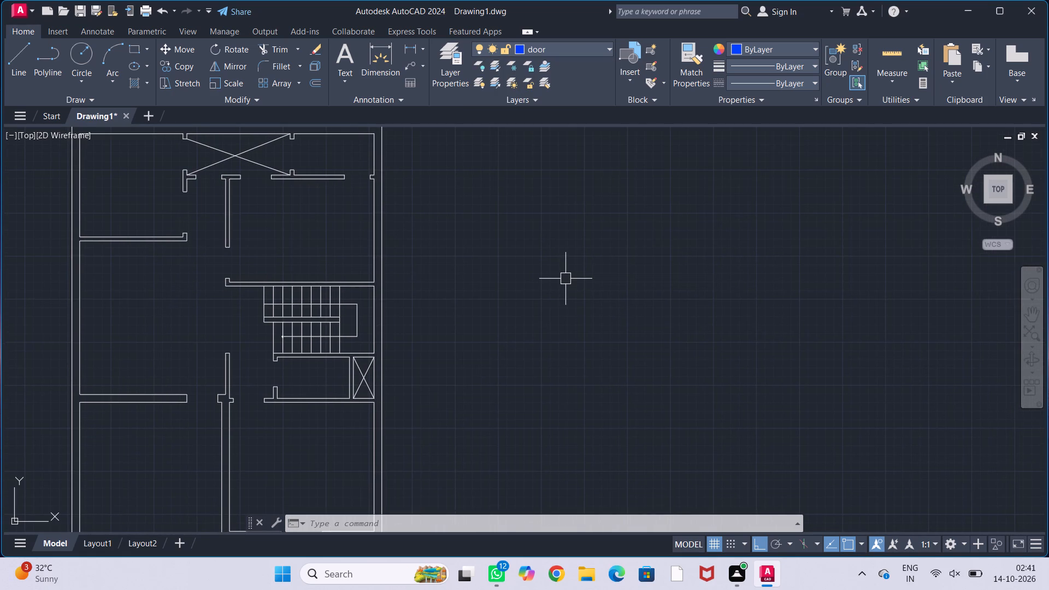
pyautogui.write('pl')
pyautogui.press('Return')
pyautogui.scroll(2, 522, 231)
pyautogui.click(565, 265)
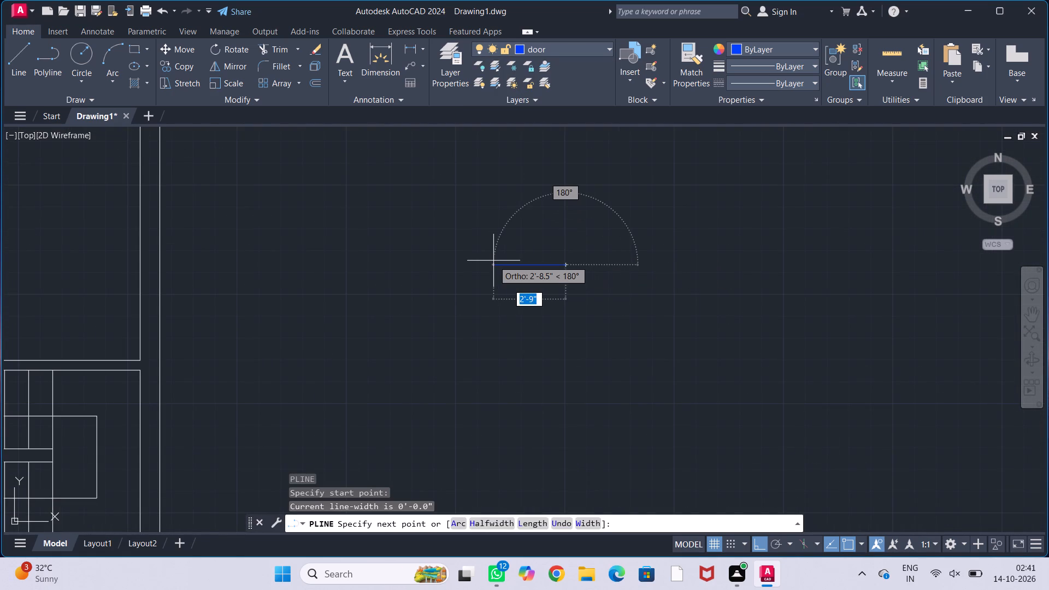
pyautogui.write('3"')
pyautogui.press('Return')
pyautogui.scroll(1, 547, 227)
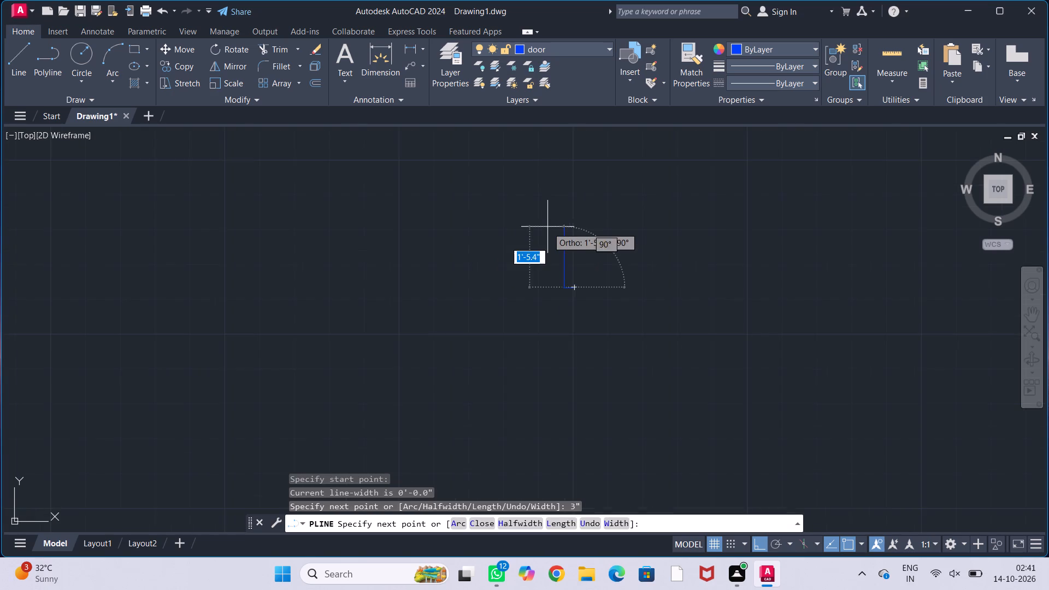
pyautogui.scroll(2, 547, 227)
pyautogui.moveTo(565, 270); pyautogui.dragTo(508, 207, button='middle')
pyautogui.scroll(1, 510, 220)
pyautogui.moveTo(514, 262); pyautogui.dragTo(478, 216, button='middle')
pyautogui.scroll(1, 495, 234)
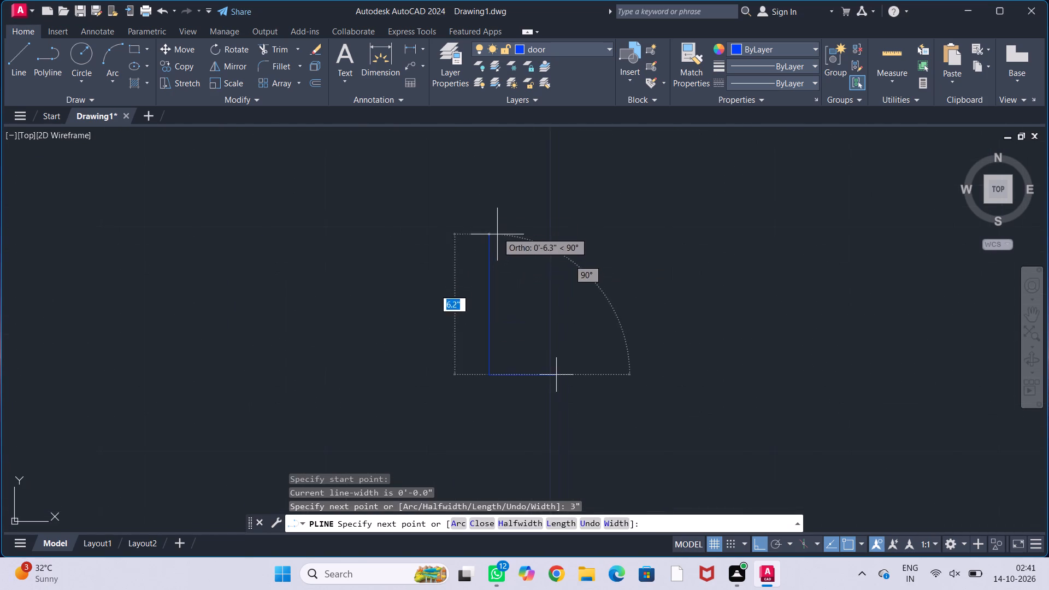
pyautogui.moveTo(497, 236); pyautogui.dragTo(504, 190, button='middle')
pyautogui.write('4"')
pyautogui.press('Return')
pyautogui.write('1.5"')
pyautogui.press('Return')
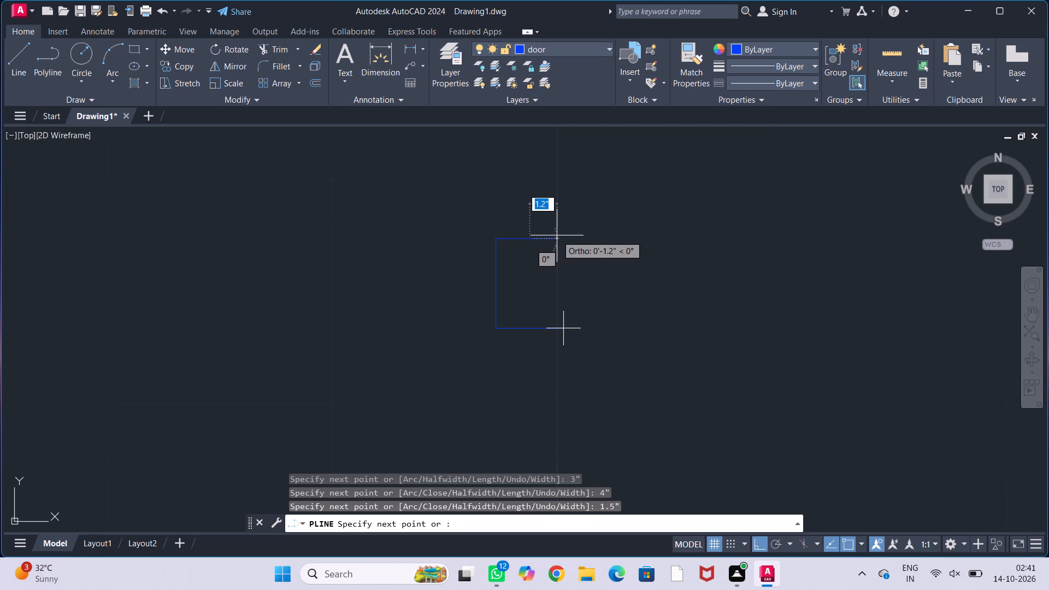
pyautogui.write('1.5')
pyautogui.hotkey('shift', '"')
pyautogui.press('Return')
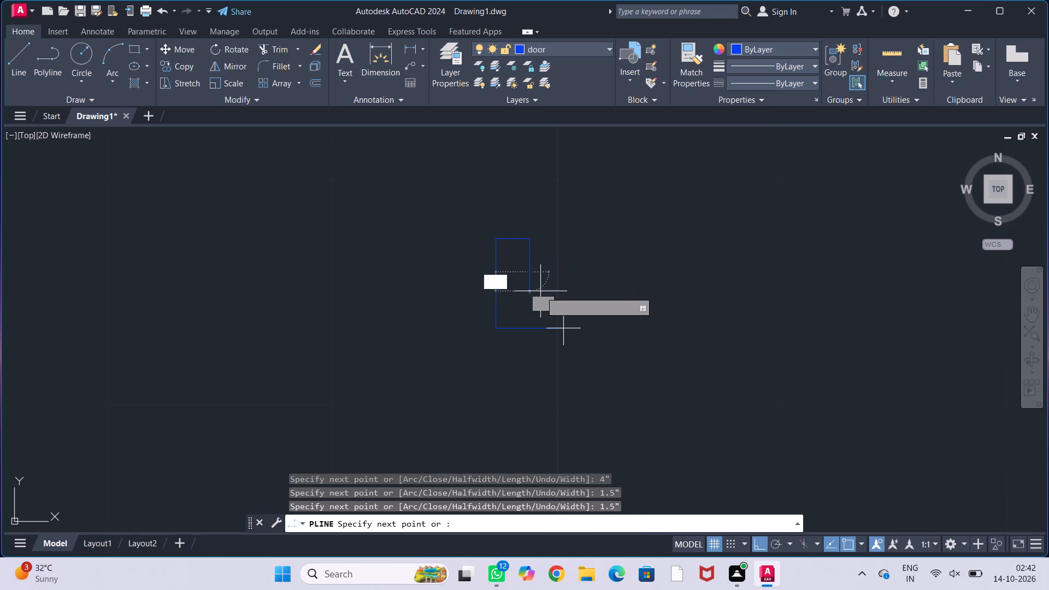
pyautogui.write('1.5')
pyautogui.hotkey('shift', '"')
pyautogui.press('Return')
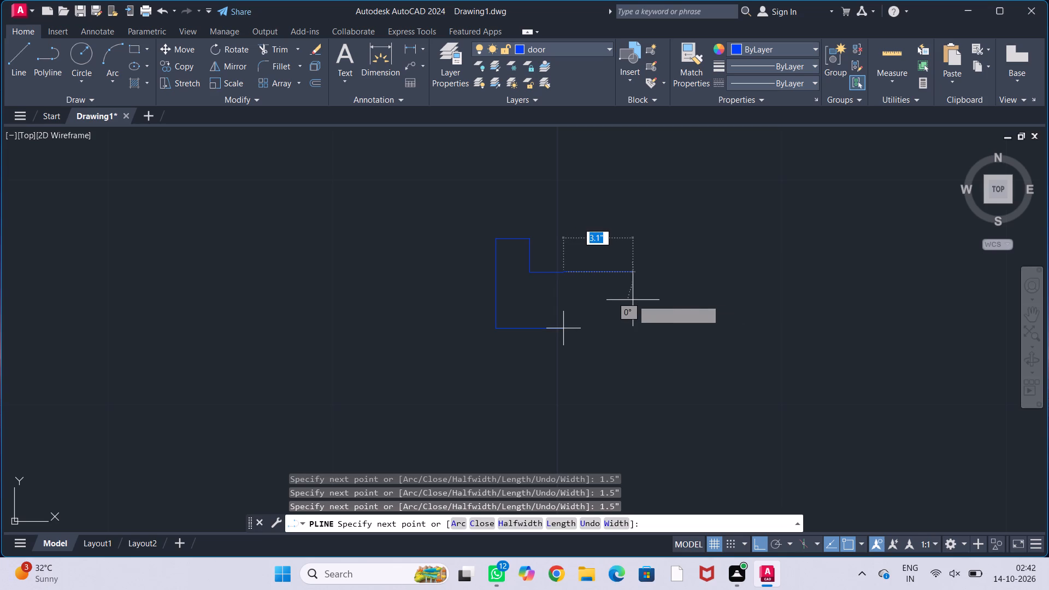
pyautogui.click(566, 324)
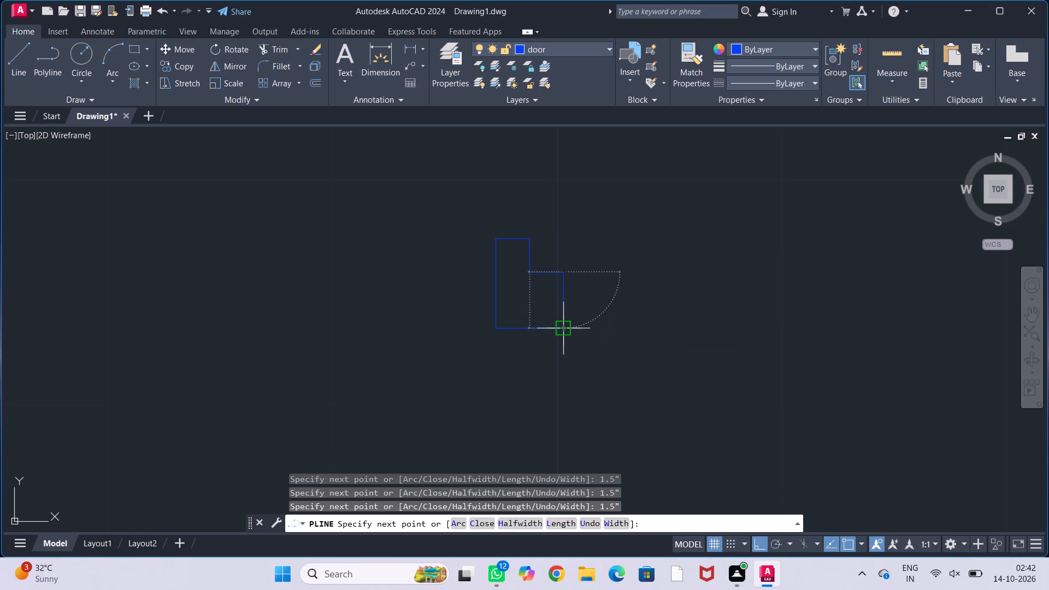
pyautogui.press('Escape')
pyautogui.press('Escape')
pyautogui.press('Escape')
pyautogui.press('Escape')
pyautogui.scroll(-1, 587, 288)
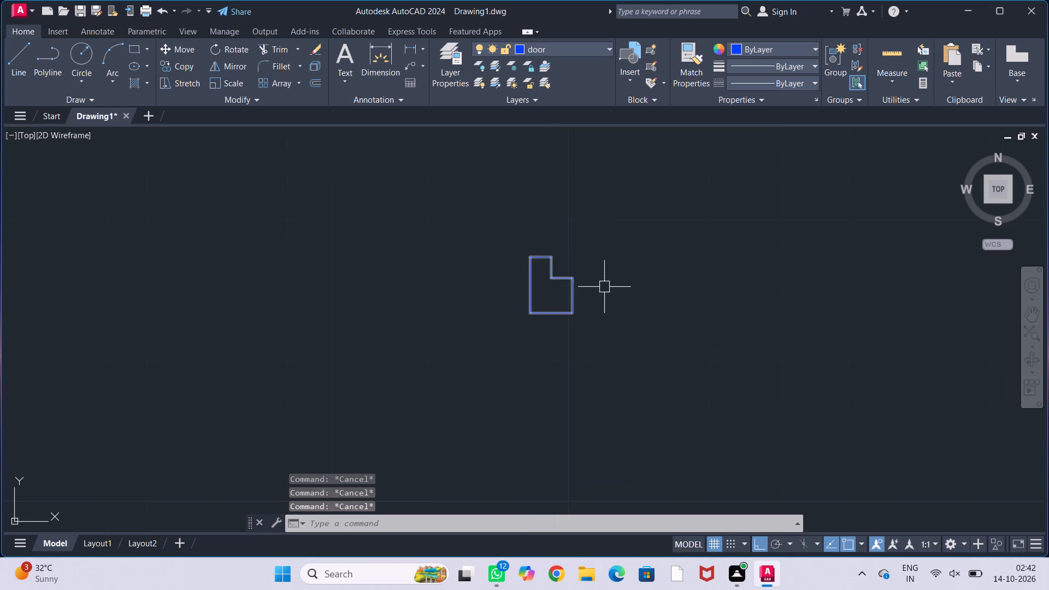
# Draw a 3' horizontal line to the right from the bottom-left corner of the stepped frame profile.
pyautogui.moveTo(588, 288); pyautogui.dragTo(531, 261, button='middle')
pyautogui.click(514, 277)
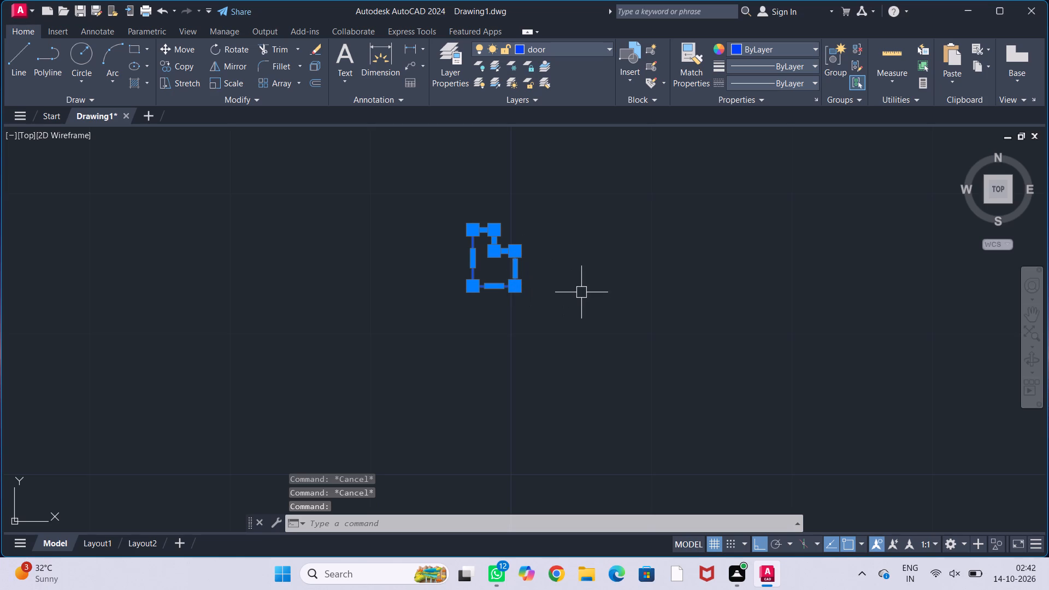
pyautogui.press('l')
pyautogui.press('Return')
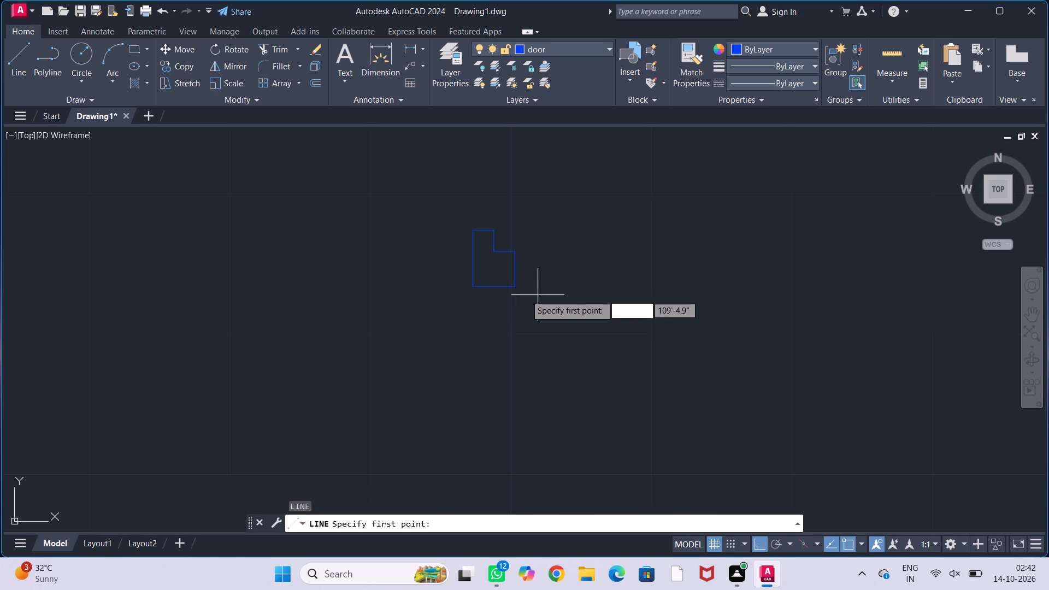
pyautogui.click(474, 287)
pyautogui.scroll(-2, 748, 302)
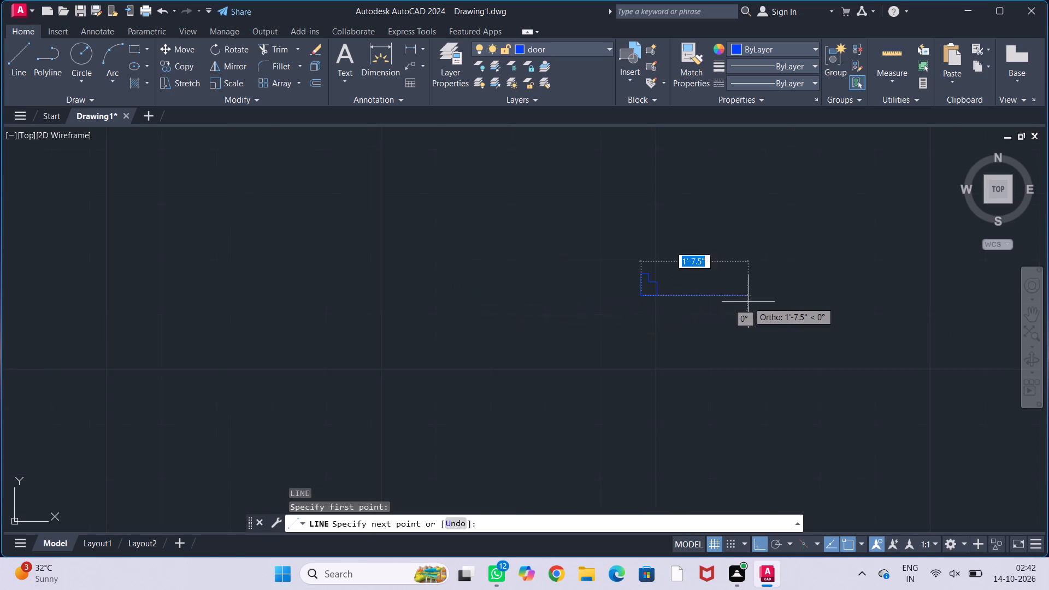
pyautogui.moveTo(749, 302); pyautogui.dragTo(549, 296, button='middle')
pyautogui.scroll(2, 565, 293)
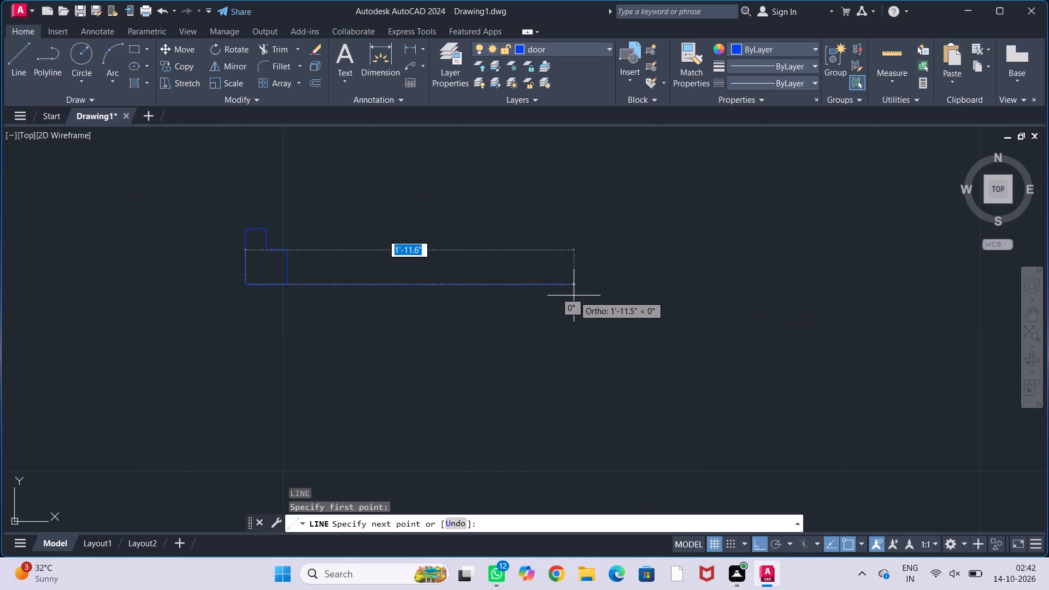
pyautogui.write("3'")
pyautogui.press('Return')
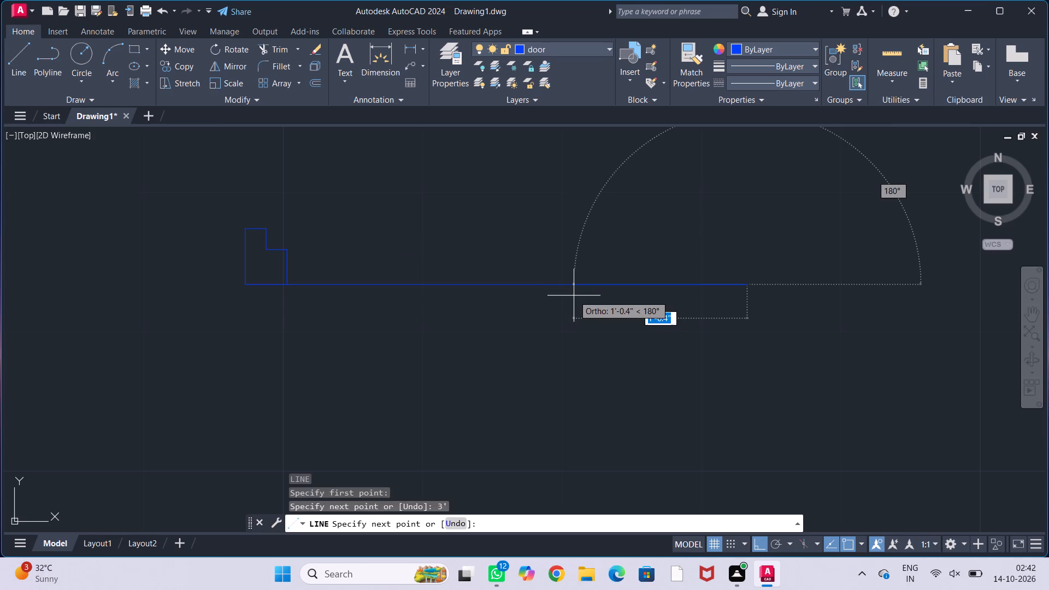
pyautogui.press('Escape')
pyautogui.press('Escape')
pyautogui.press('Escape')
pyautogui.moveTo(685, 208); pyautogui.dragTo(700, 262, button='middle')
pyautogui.scroll(-3, 695, 256)
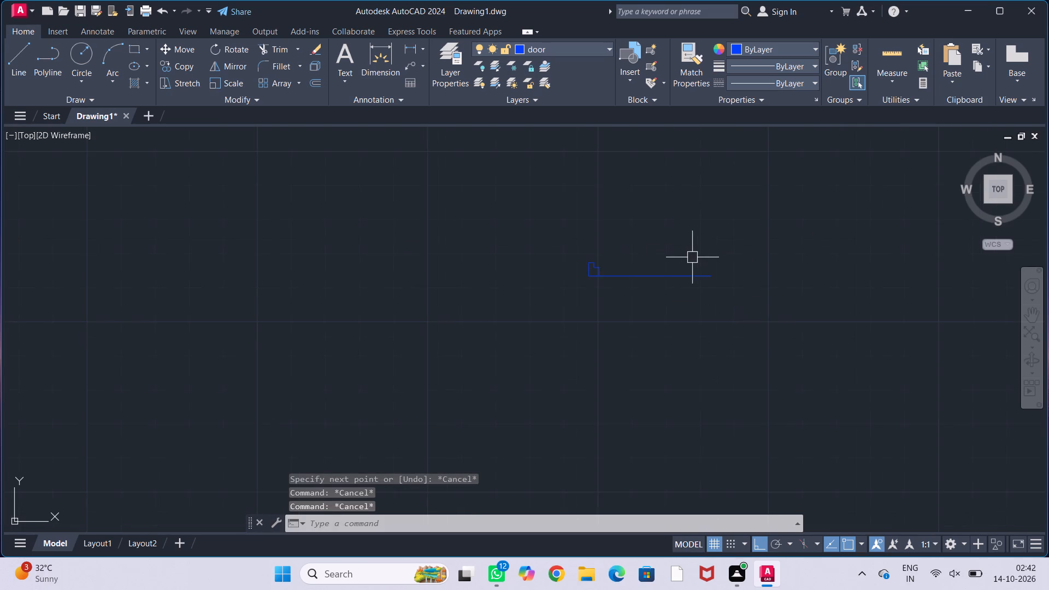
# Change the door layer's colour to index colour 150.
pyautogui.scroll(1, 679, 252)
pyautogui.moveTo(663, 251); pyautogui.dragTo(615, 233, button='middle')
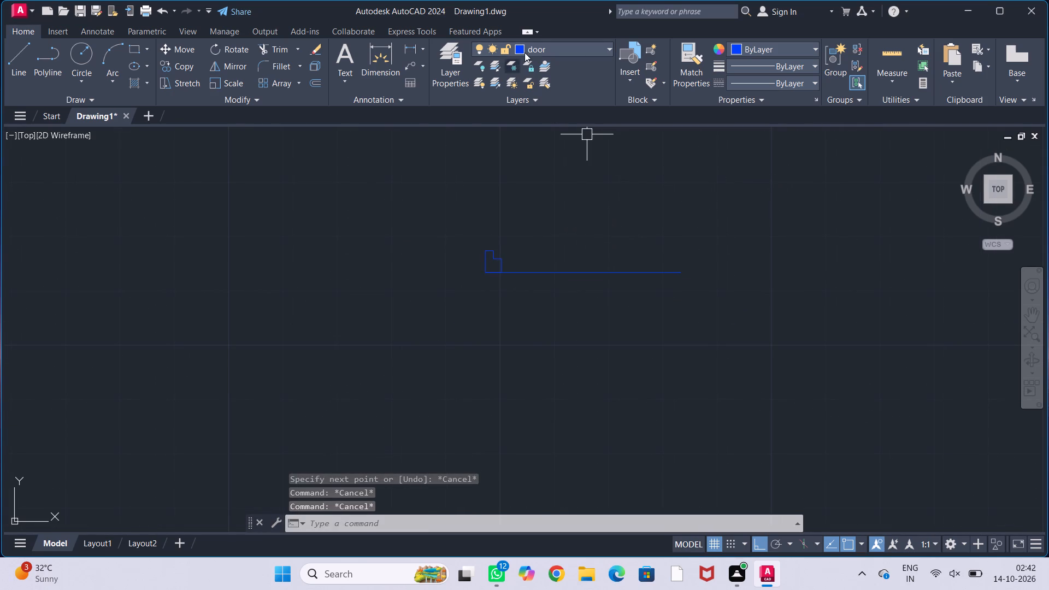
pyautogui.click(453, 62)
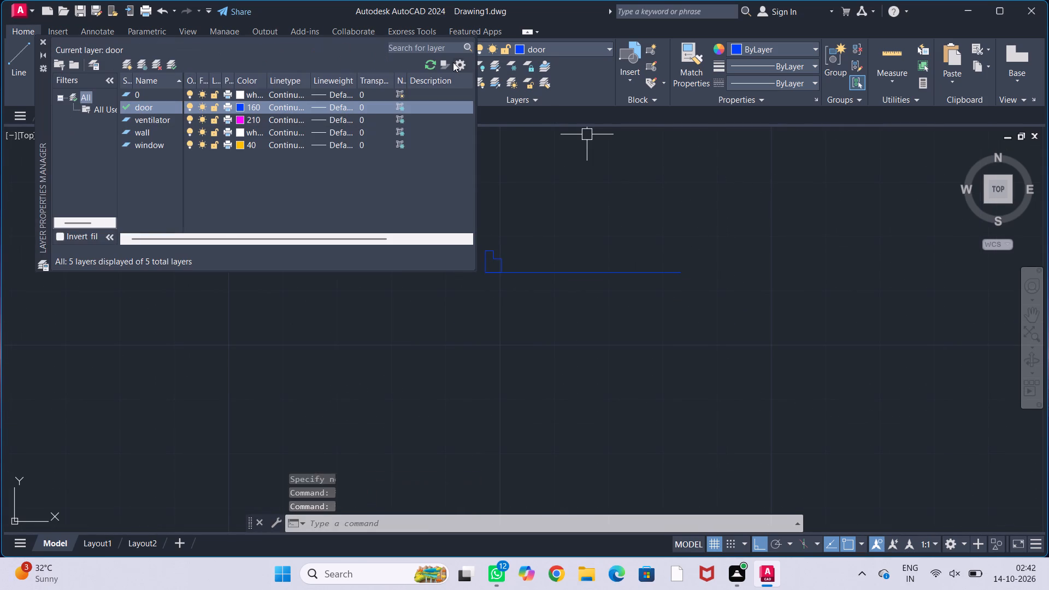
pyautogui.click(241, 106)
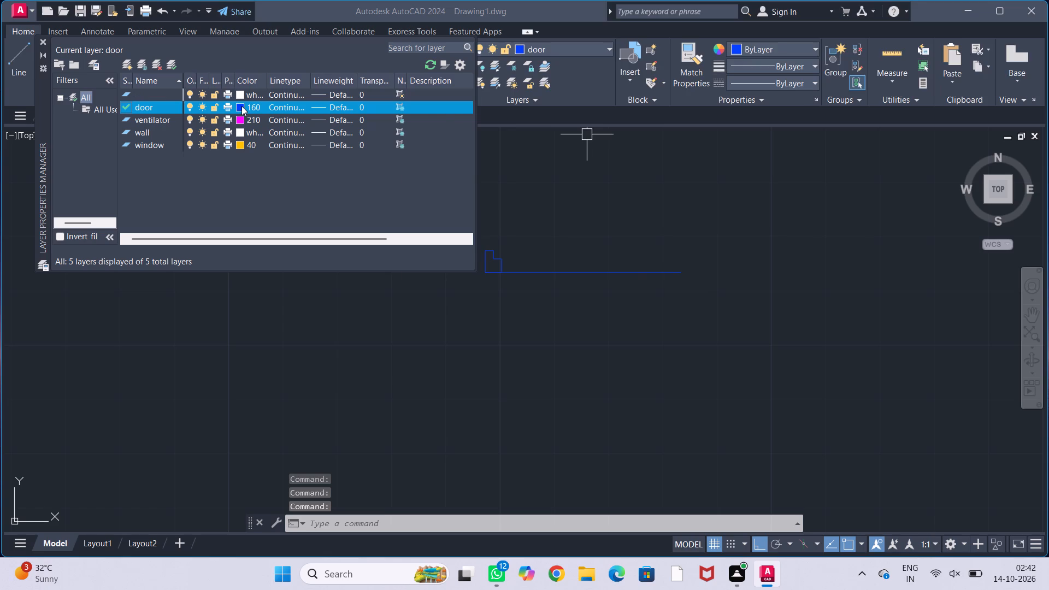
pyautogui.click(547, 240)
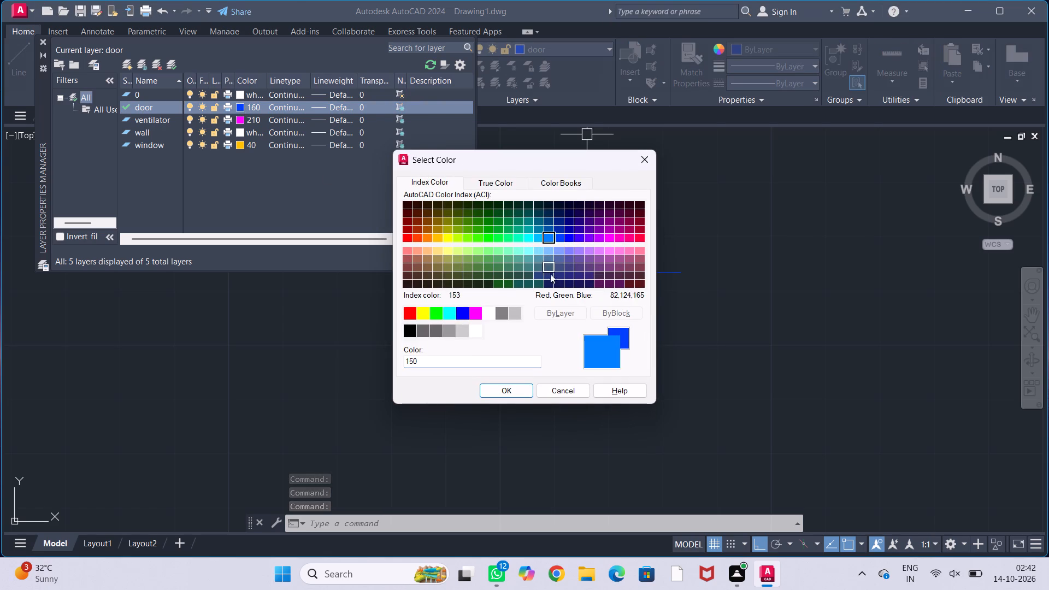
pyautogui.click(517, 386)
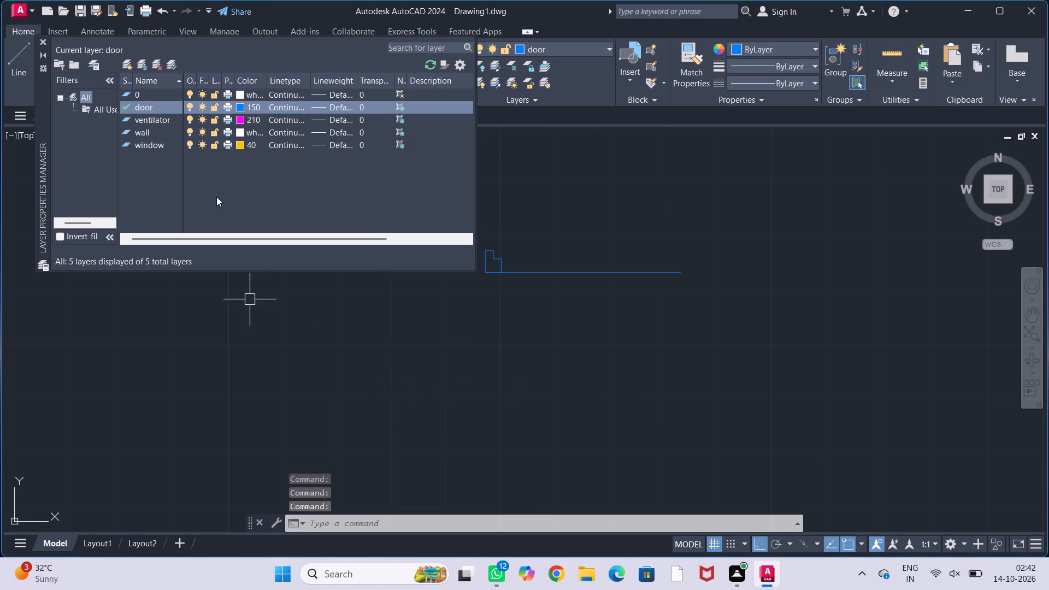
pyautogui.click(40, 38)
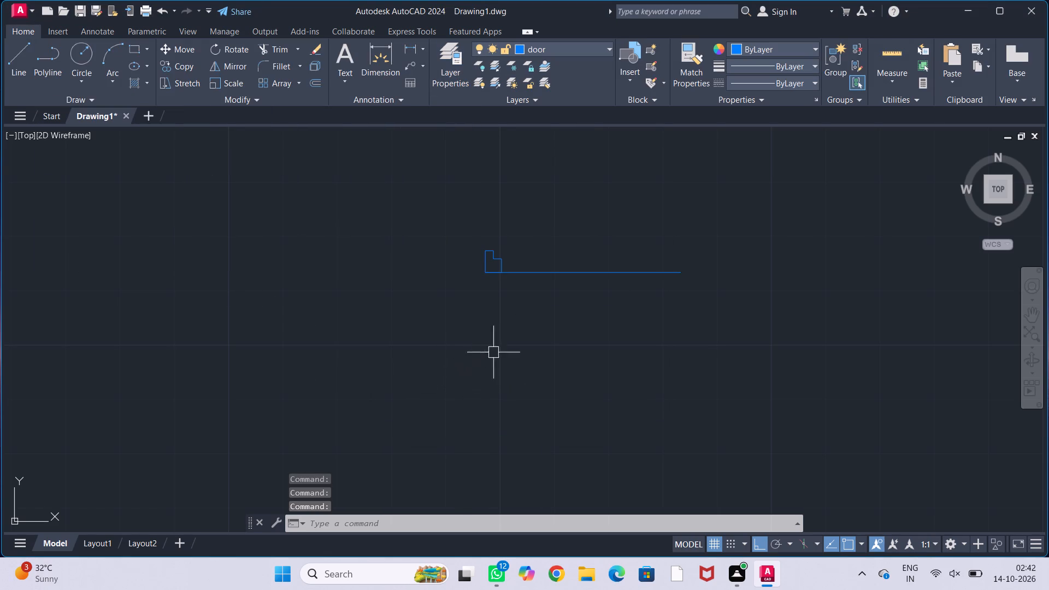
# Mirror the stepped frame profile about the vertical line through the 3' line's midpoint, keeping the original.
pyautogui.scroll(1, 584, 305)
pyautogui.moveTo(575, 305); pyautogui.dragTo(480, 332, button='middle')
pyautogui.click(347, 249)
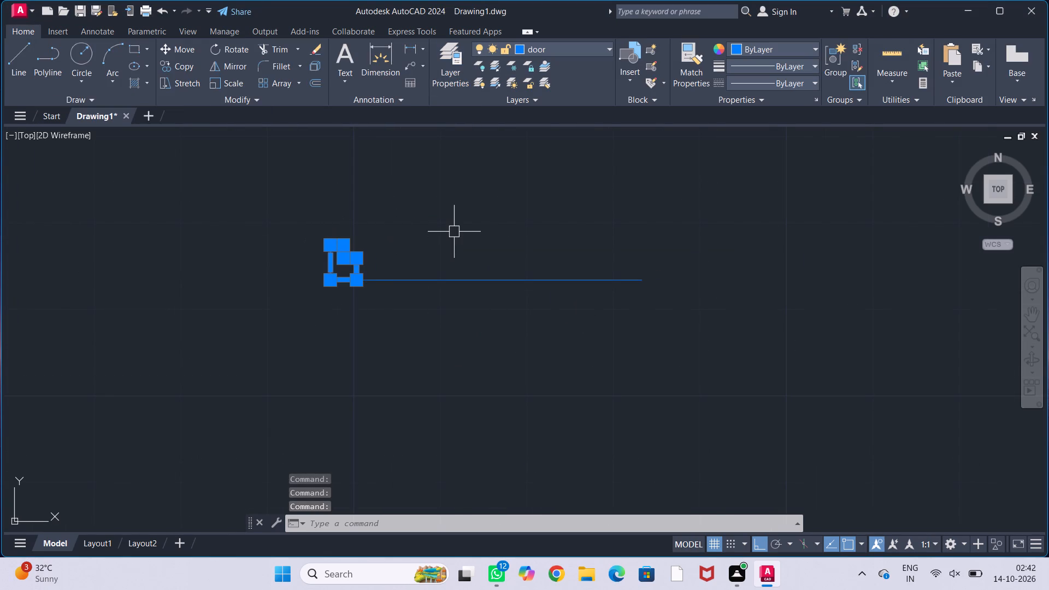
pyautogui.write('mi')
pyautogui.press('Return')
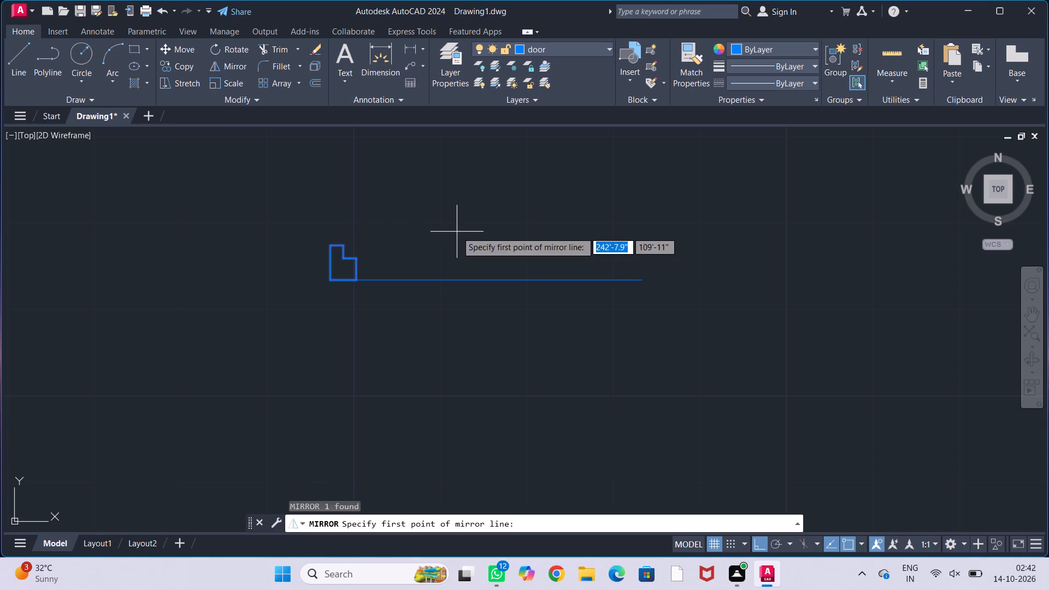
pyautogui.click(486, 279)
pyautogui.click(487, 203)
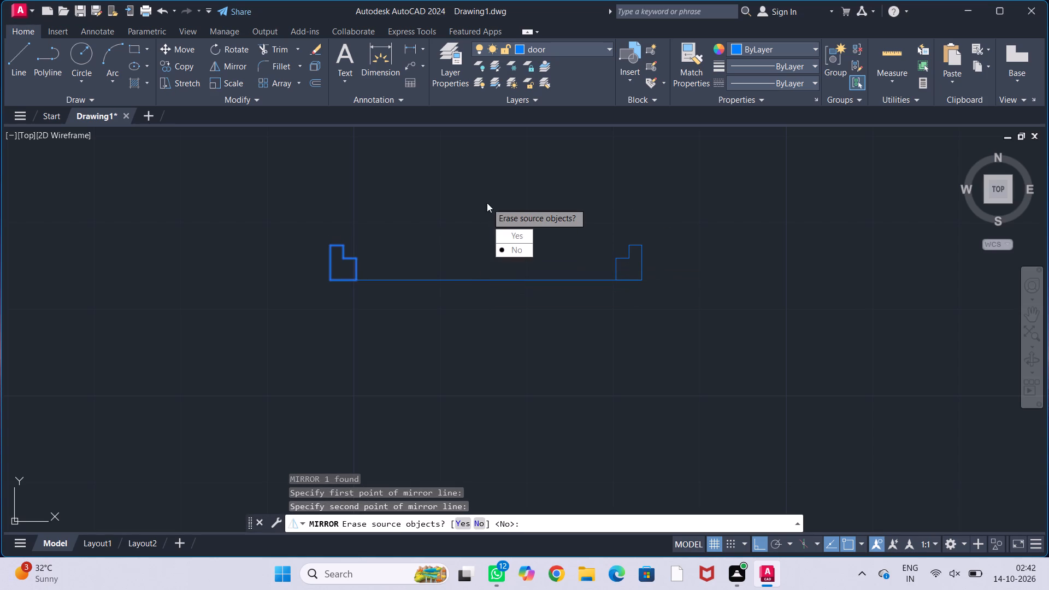
pyautogui.moveTo(506, 252); pyautogui.dragTo(487, 203)
# Draw a 1.5" by 2'9" upright rectangle for the door leaf, above and to the left of the frame.
pyautogui.scroll(-1, 485, 192)
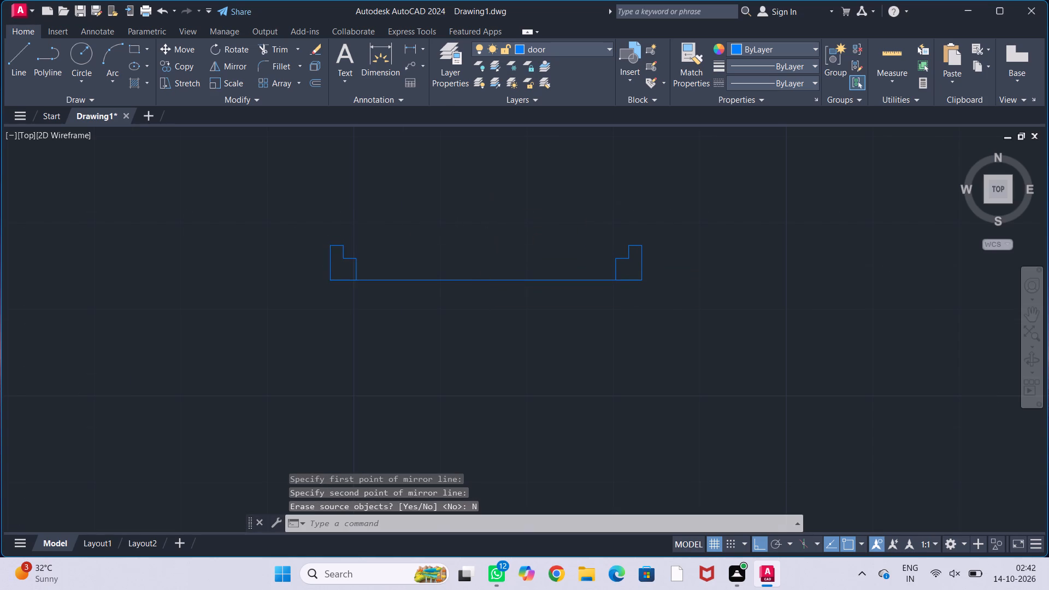
pyautogui.moveTo(485, 192); pyautogui.dragTo(464, 261, button='middle')
pyautogui.write('rec')
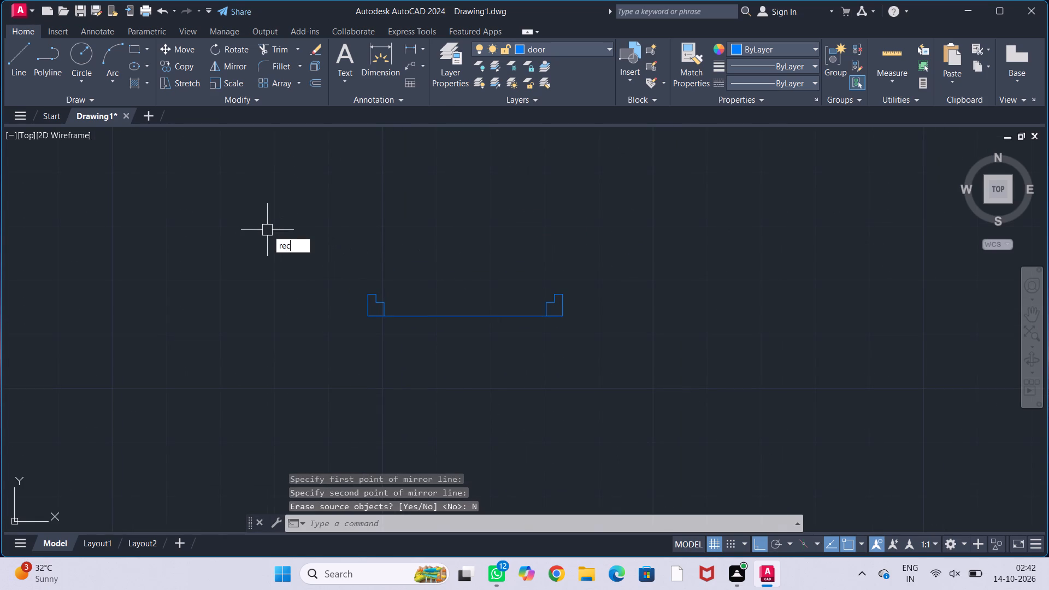
pyautogui.press('Return')
pyautogui.click(262, 187)
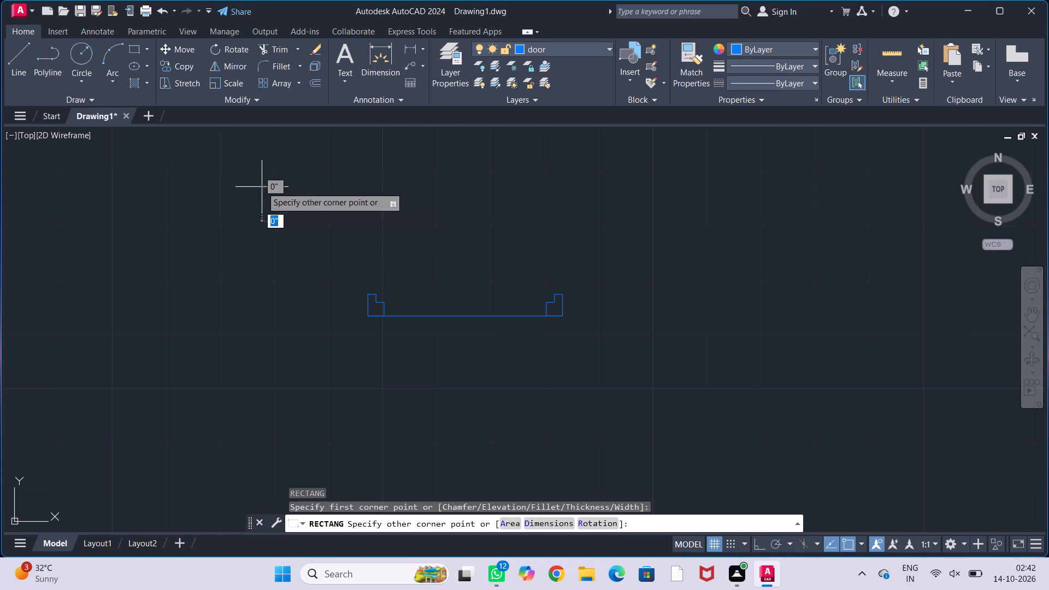
pyautogui.write('1.5')
pyautogui.hotkey('shift', '"')
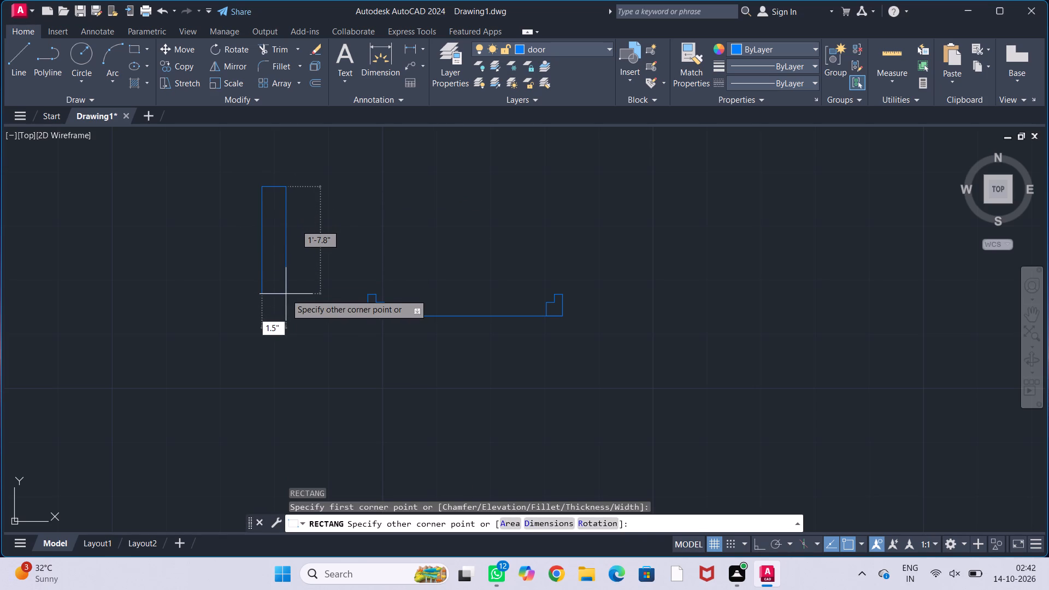
pyautogui.press(',')
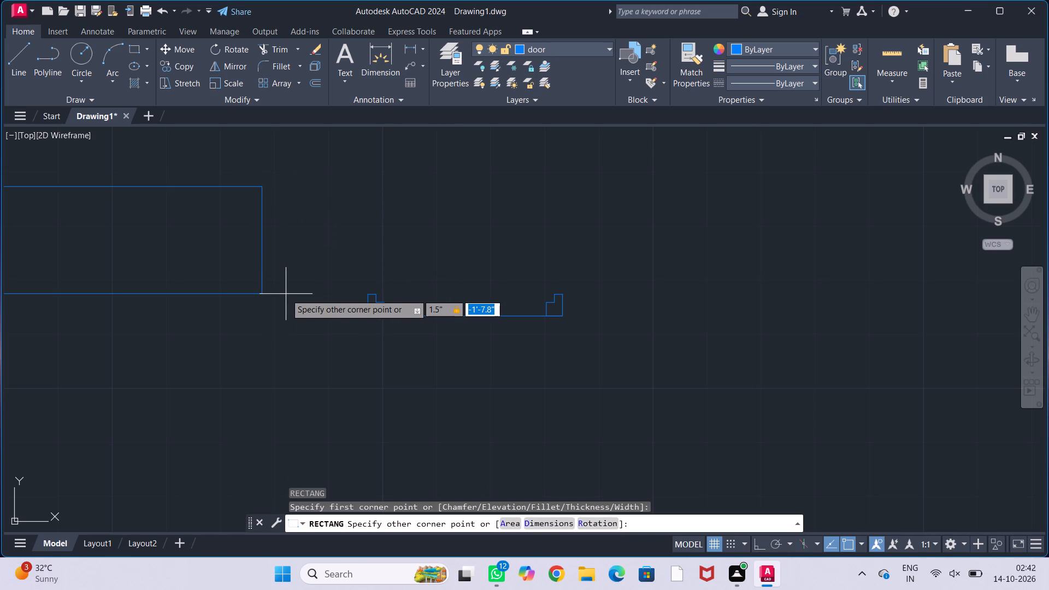
pyautogui.write("2'")
pyautogui.press('9')
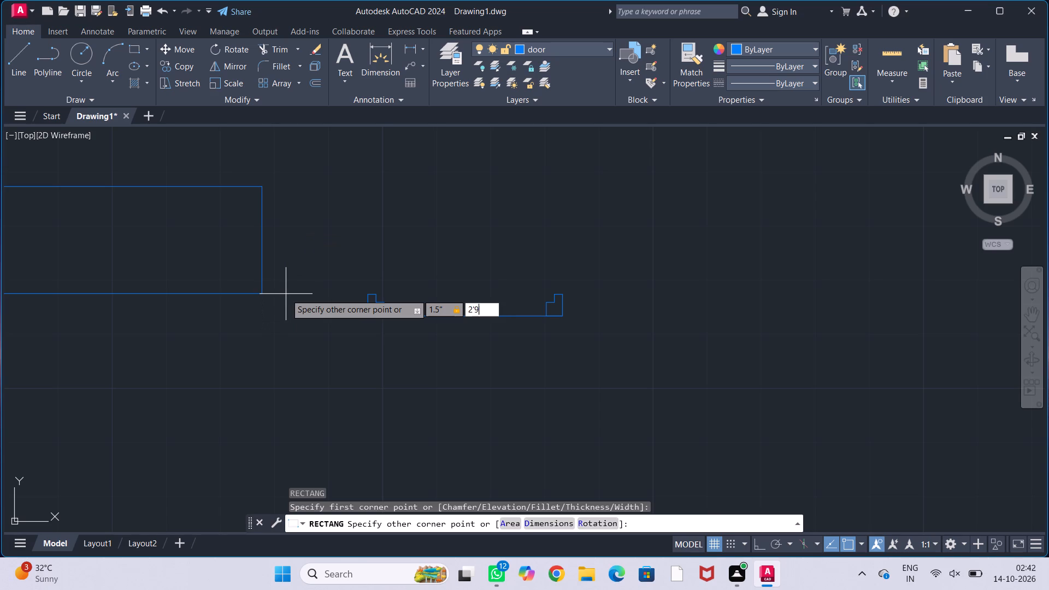
pyautogui.hotkey('shift', '"')
pyautogui.press('Return')
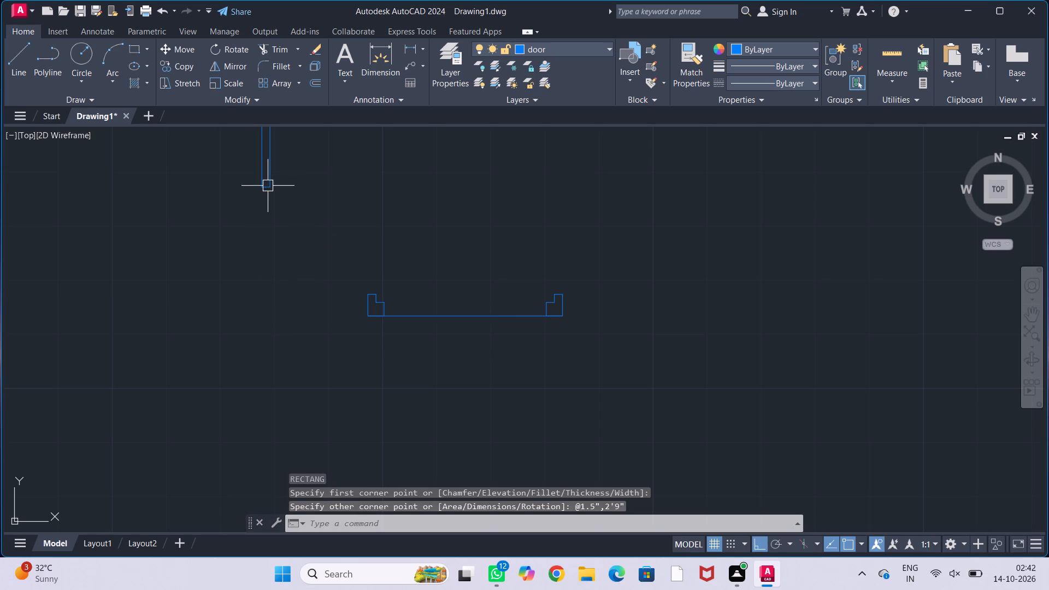
# Move the door leaf by its bottom-left corner onto the inner step corner of the left frame profile.
pyautogui.click(268, 186)
pyautogui.press('m')
pyautogui.press('Return')
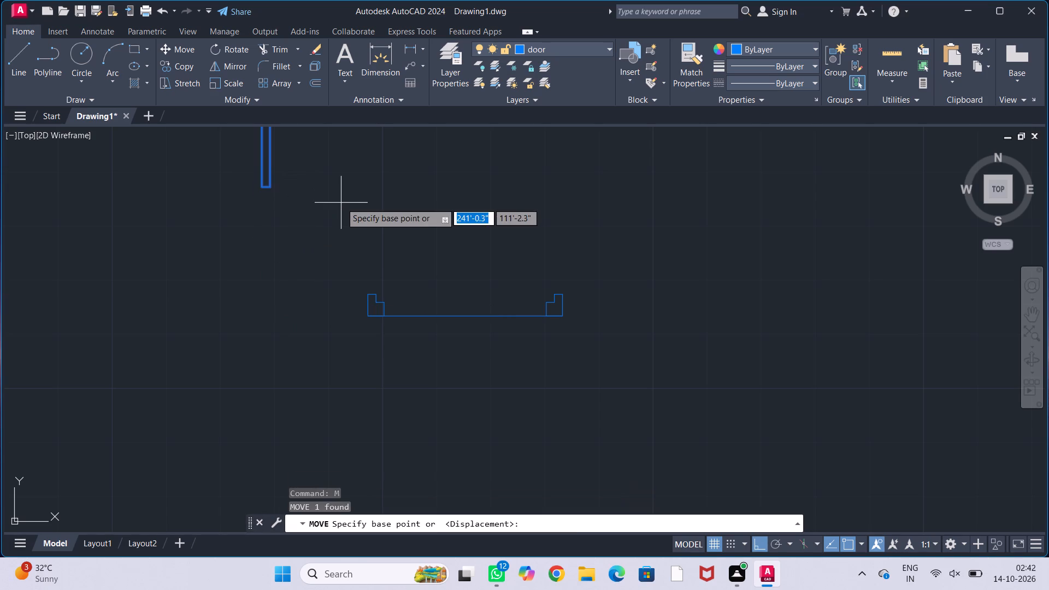
pyautogui.scroll(2, 270, 194)
pyautogui.click(244, 176)
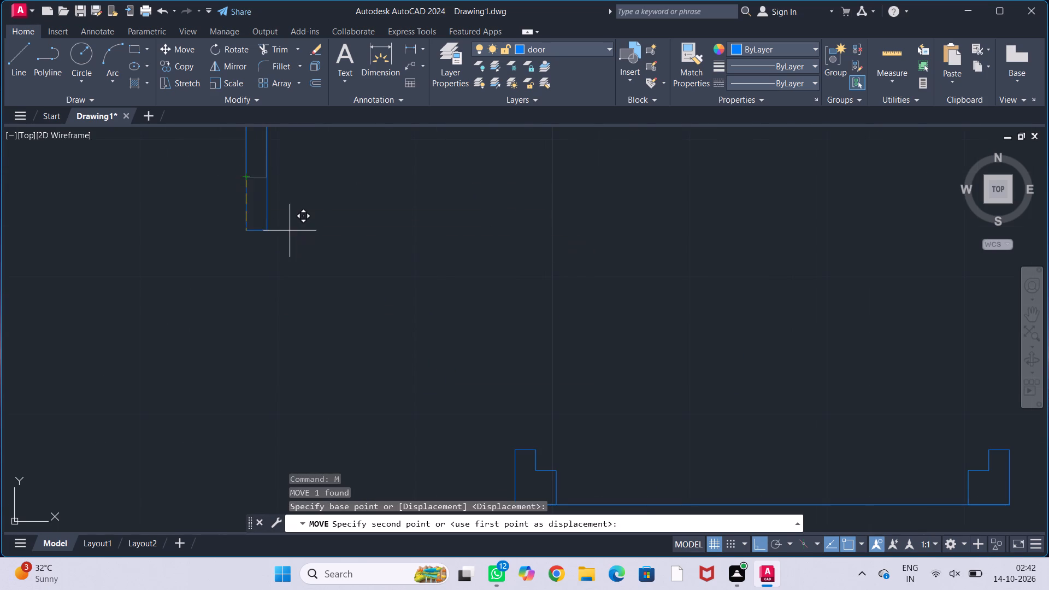
pyautogui.scroll(-3, 291, 231)
pyautogui.moveTo(333, 270); pyautogui.dragTo(296, 208, button='middle')
pyautogui.scroll(3, 351, 246)
pyautogui.moveTo(276, 189); pyautogui.dragTo(432, 335, button='middle')
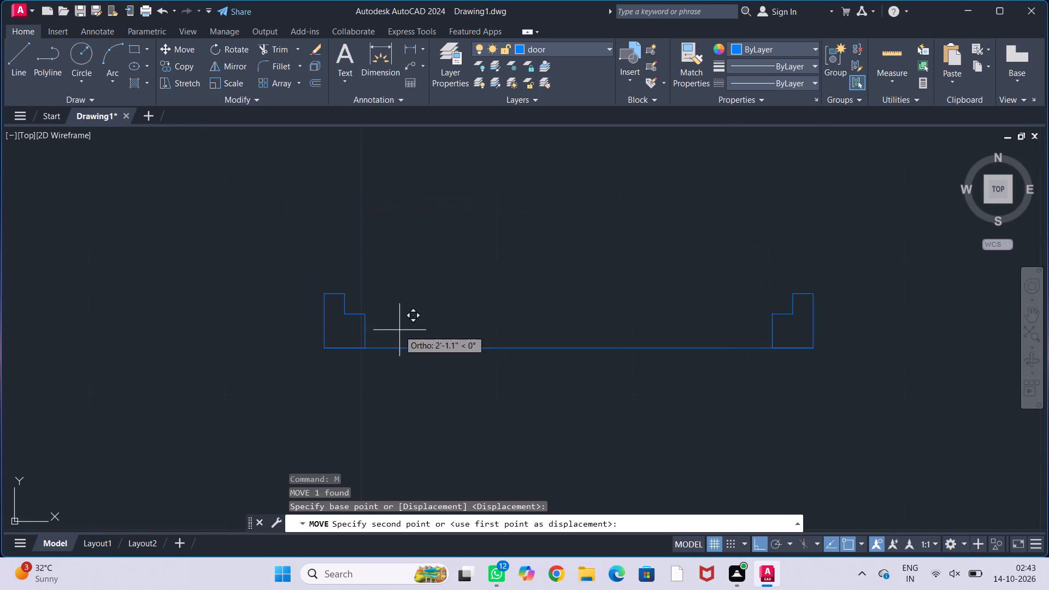
pyautogui.scroll(2, 376, 322)
pyautogui.click(299, 299)
pyautogui.press('Escape')
pyautogui.press('Escape')
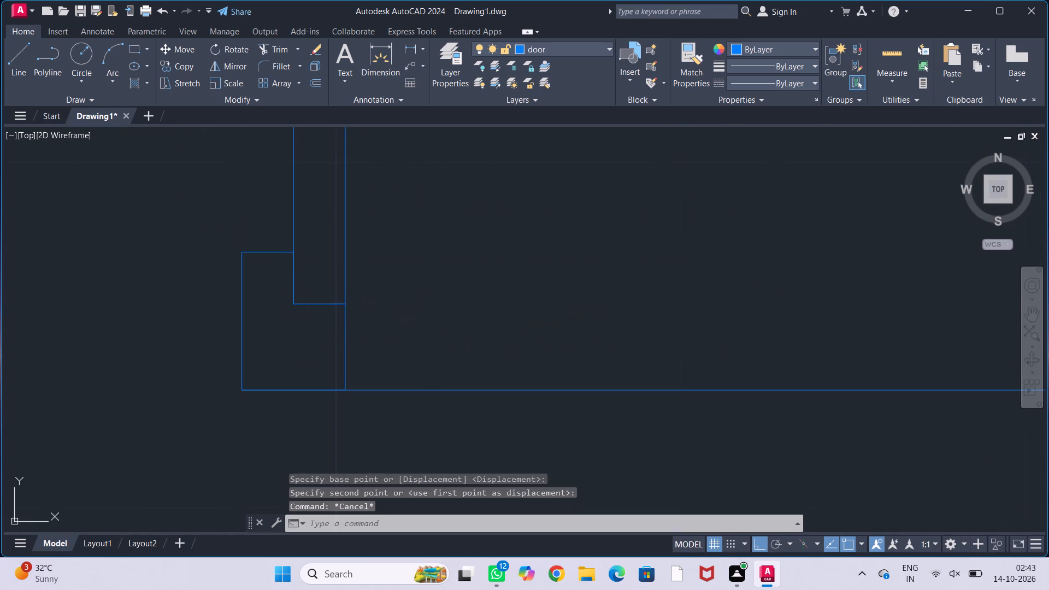
pyautogui.press('Escape')
pyautogui.press('Escape')
# Draw a circle centred on the door leaf's bottom-left corner with a 2'-9" radius reaching the leaf's top.
pyautogui.scroll(-2, 421, 296)
pyautogui.scroll(-3, 473, 269)
pyautogui.moveTo(489, 258); pyautogui.dragTo(450, 315, button='middle')
pyautogui.scroll(1, 448, 314)
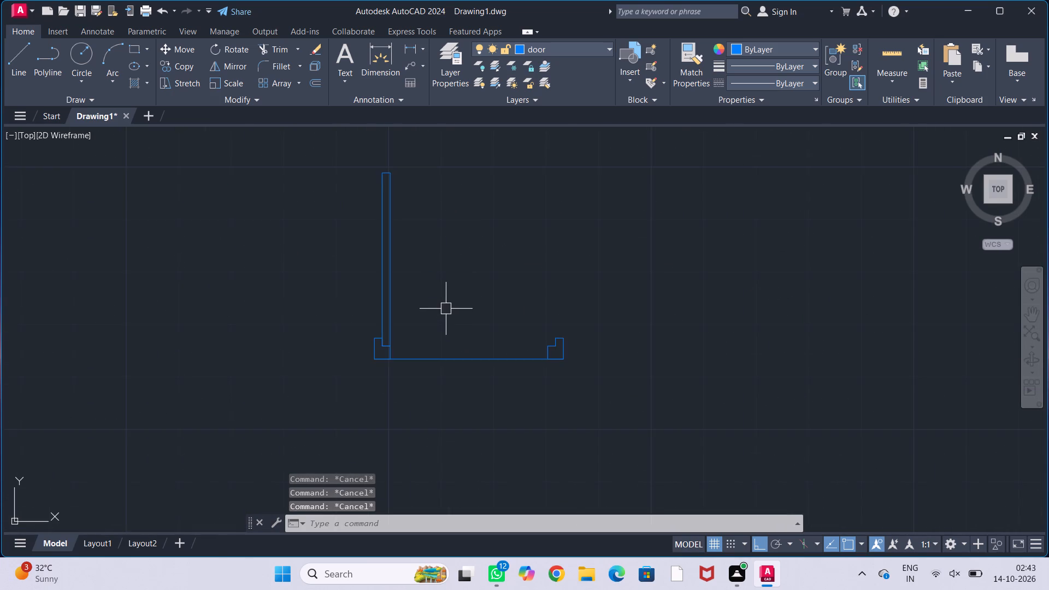
pyautogui.moveTo(449, 308); pyautogui.dragTo(432, 333, button='middle')
pyautogui.scroll(1, 432, 331)
pyautogui.moveTo(433, 327); pyautogui.dragTo(443, 353, button='middle')
pyautogui.scroll(-1, 447, 347)
pyautogui.moveTo(447, 346); pyautogui.dragTo(440, 333, button='middle')
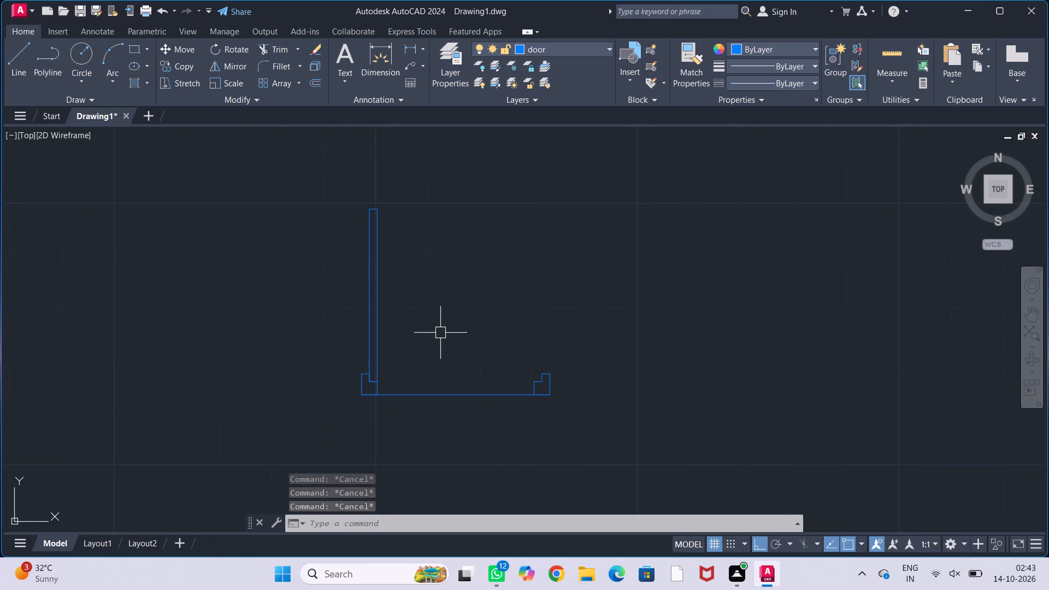
pyautogui.press('c')
pyautogui.press('Return')
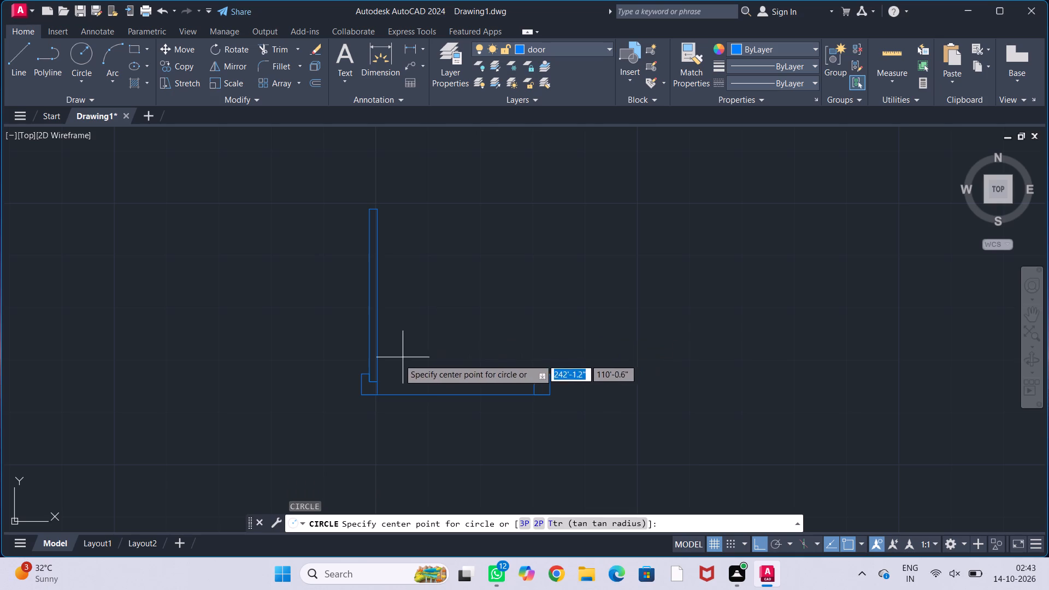
pyautogui.scroll(2, 360, 379)
pyautogui.click(381, 388)
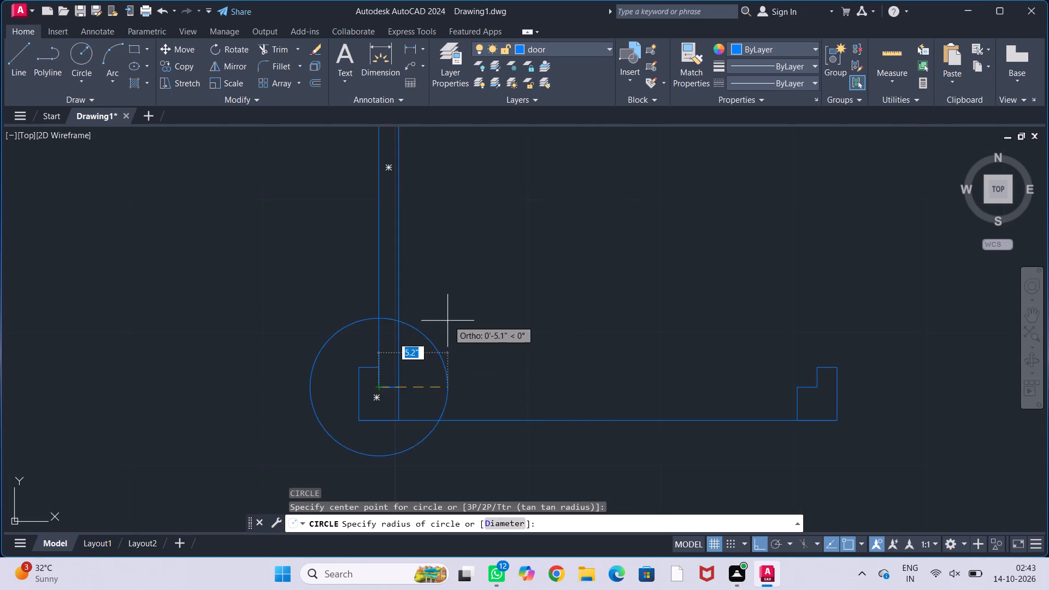
pyautogui.scroll(-2, 449, 319)
pyautogui.moveTo(490, 261); pyautogui.dragTo(422, 359, button='middle')
pyautogui.scroll(1, 367, 268)
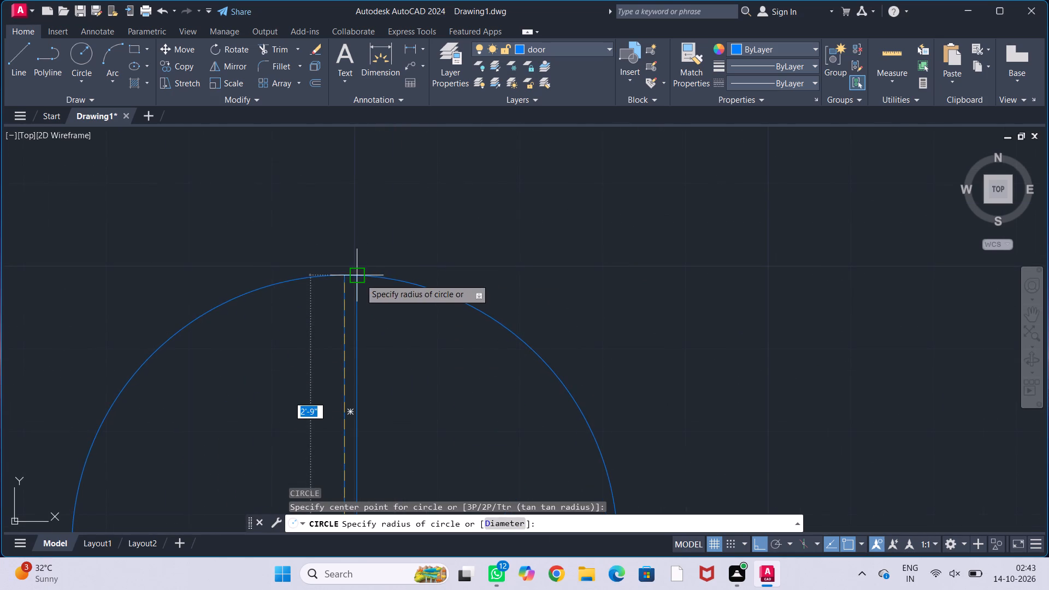
pyautogui.click(360, 279)
pyautogui.press('Escape')
pyautogui.press('Escape')
pyautogui.press('Escape')
pyautogui.press('Escape')
# Trim the circle to the quarter swing arc between the door leaf's top and the right frame profile.
pyautogui.scroll(-2, 400, 321)
pyautogui.moveTo(409, 344); pyautogui.dragTo(471, 272, button='middle')
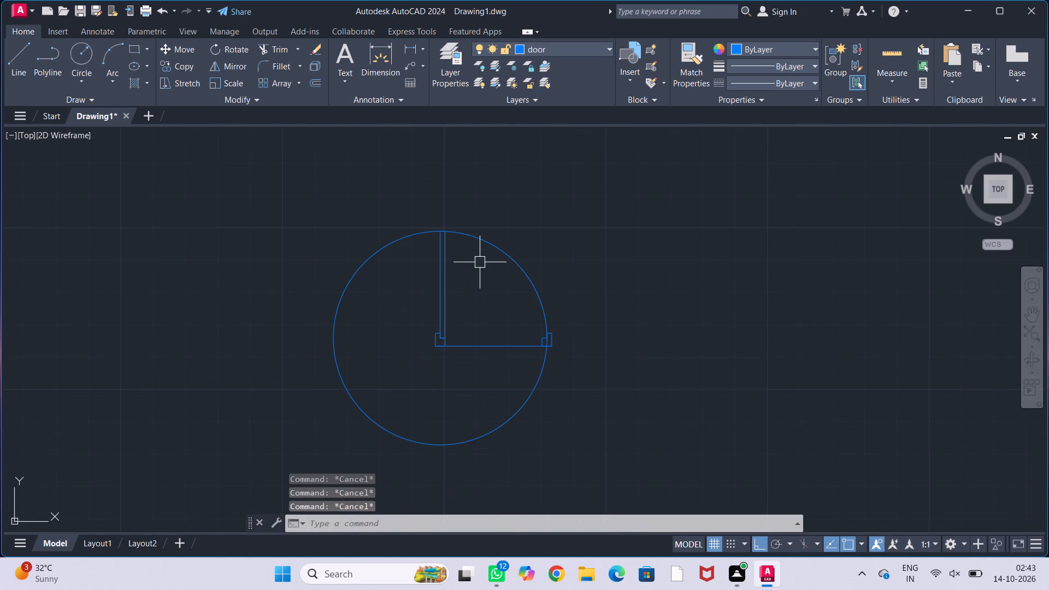
pyautogui.write('tr')
pyautogui.press('Return')
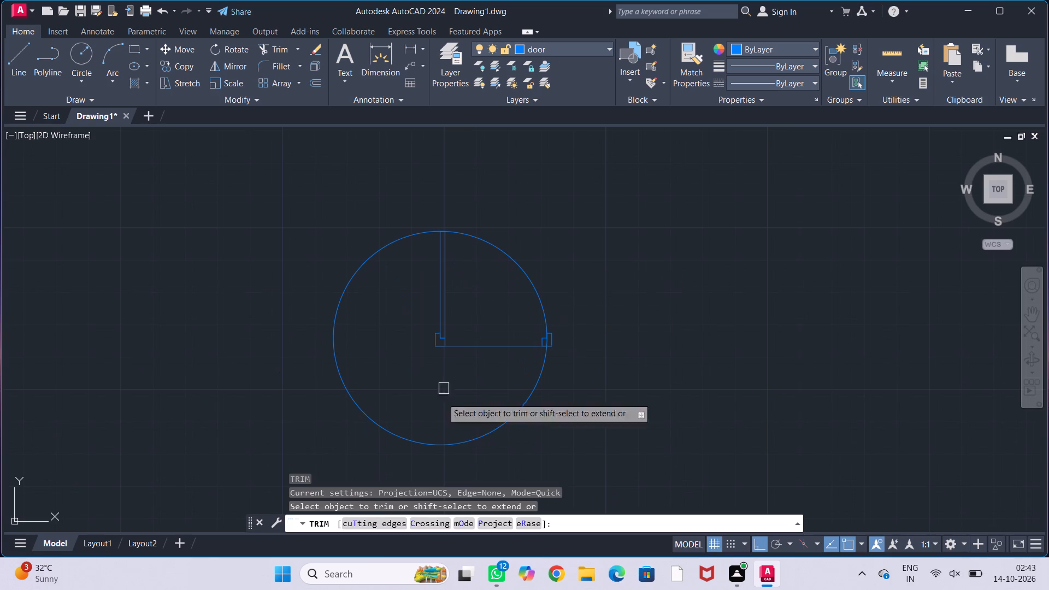
pyautogui.click(459, 445)
pyautogui.scroll(4, 541, 349)
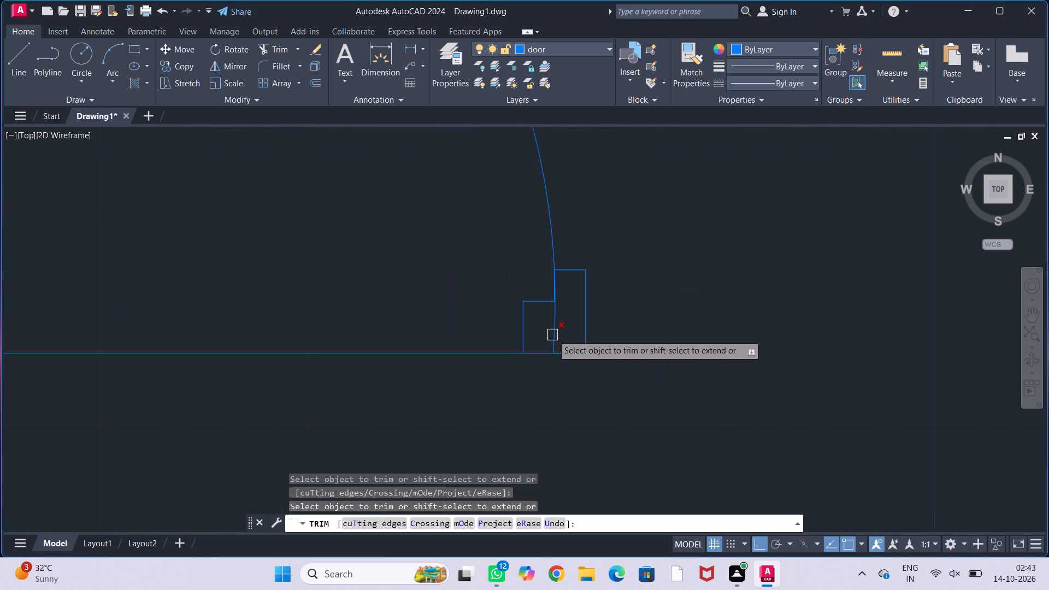
pyautogui.click(552, 335)
pyautogui.press('Escape')
pyautogui.press('Escape')
pyautogui.press('Escape')
pyautogui.press('Escape')
pyautogui.press('Escape')
# Copy the left stepped frame profile about 5'-3" straight down, below the finished door.
pyautogui.scroll(-2, 679, 323)
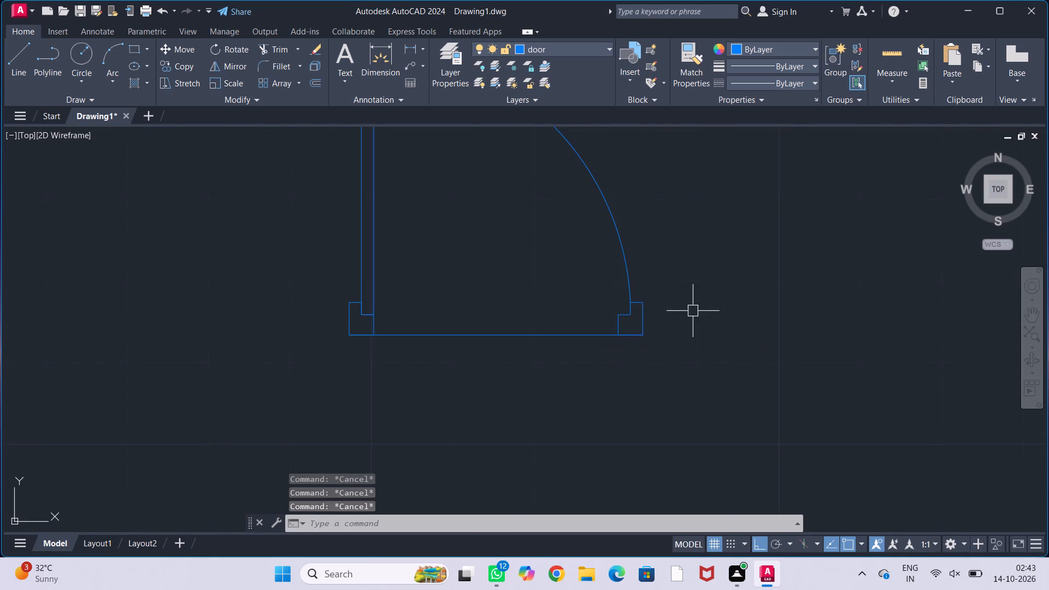
pyautogui.moveTo(691, 312); pyautogui.dragTo(627, 377, button='middle')
pyautogui.scroll(-2, 652, 338)
pyautogui.moveTo(669, 374); pyautogui.dragTo(638, 276, button='middle')
pyautogui.scroll(1, 610, 281)
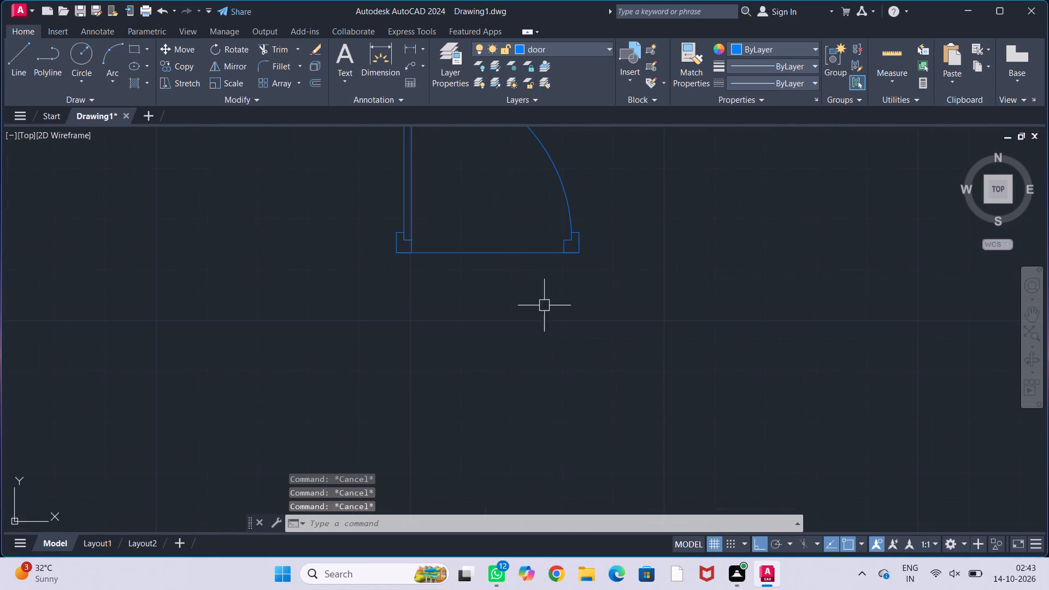
pyautogui.click(398, 241)
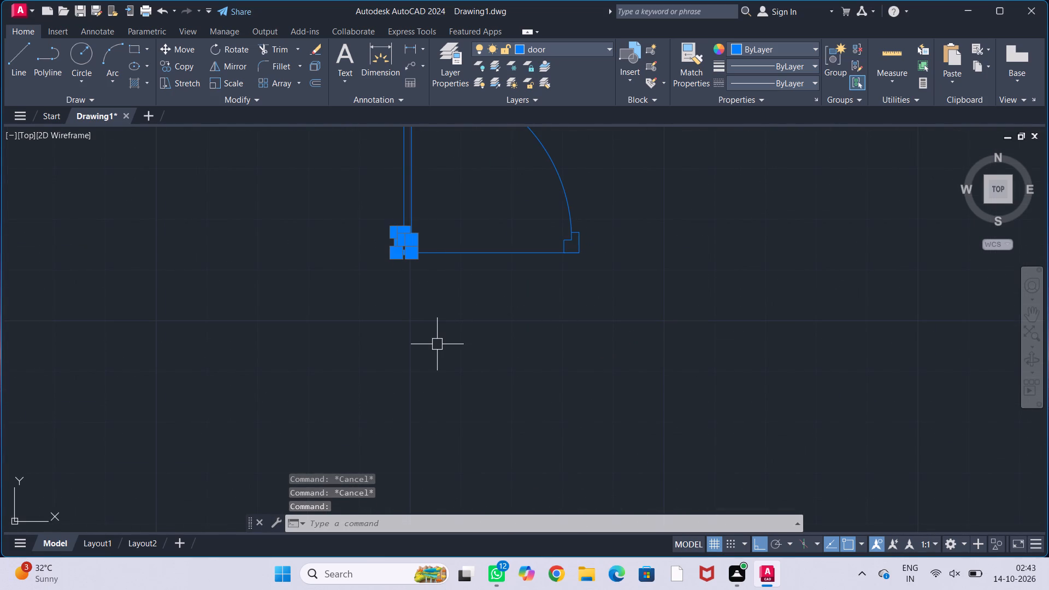
pyautogui.write('co')
pyautogui.press('Return')
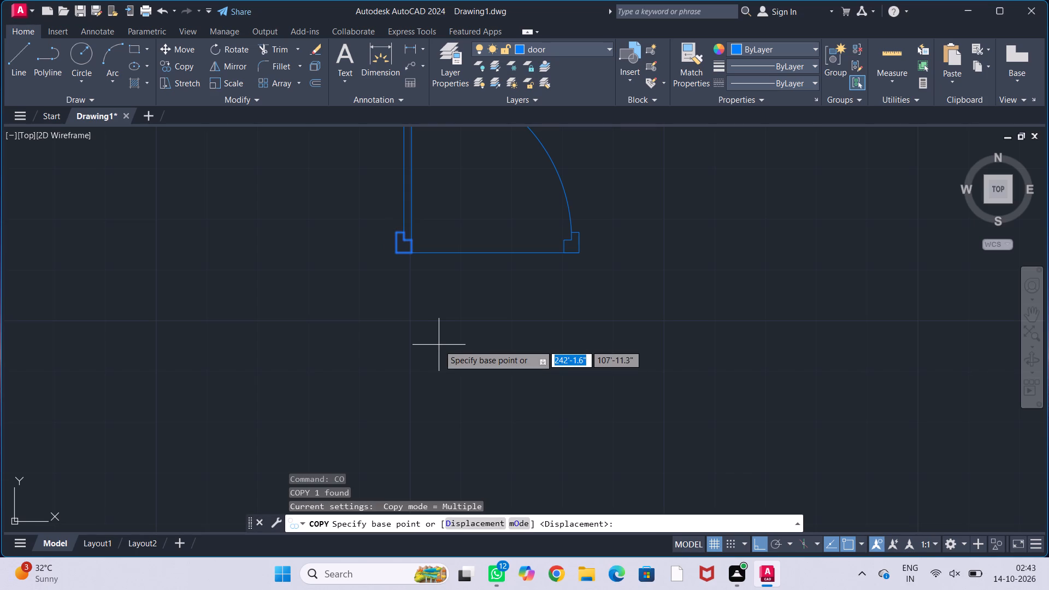
pyautogui.click(396, 254)
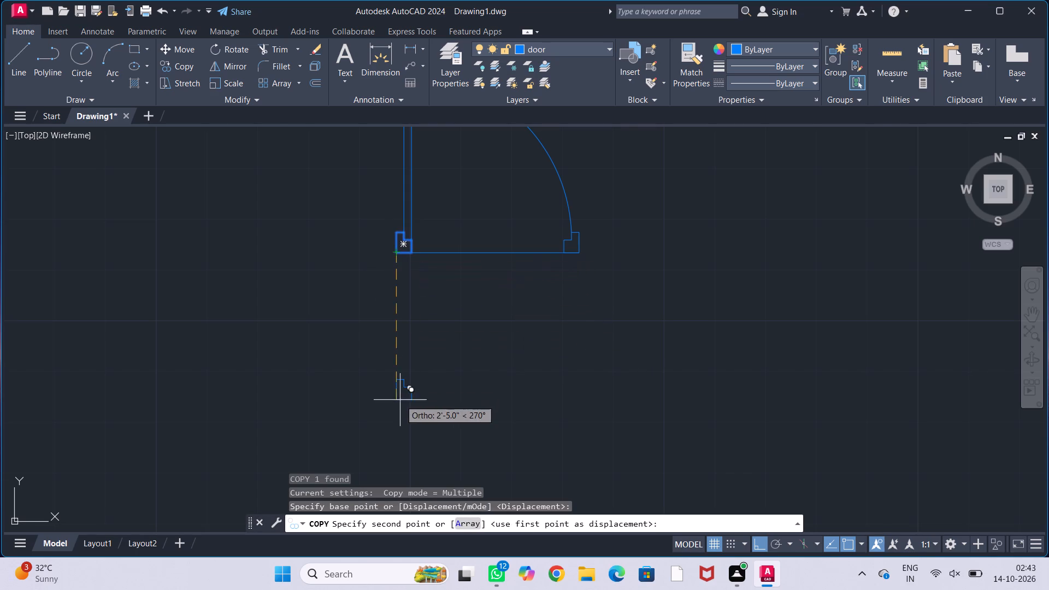
pyautogui.scroll(-1, 400, 400)
pyautogui.moveTo(400, 400); pyautogui.dragTo(410, 343, button='middle')
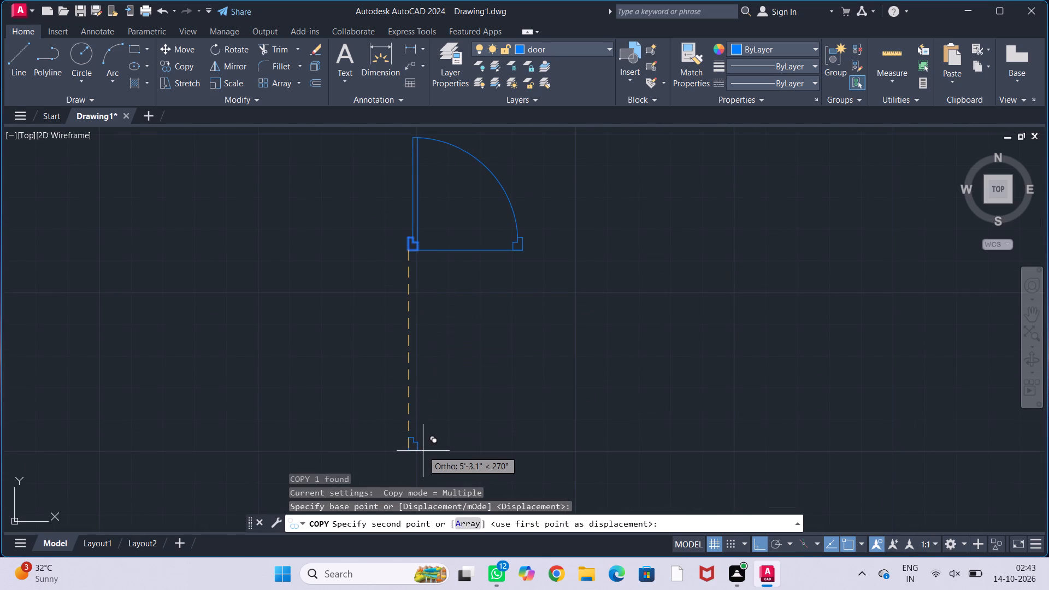
pyautogui.click(423, 451)
pyautogui.press('Escape')
pyautogui.press('Escape')
pyautogui.press('Escape')
pyautogui.press('Escape')
pyautogui.moveTo(457, 412); pyautogui.dragTo(444, 345, button='middle')
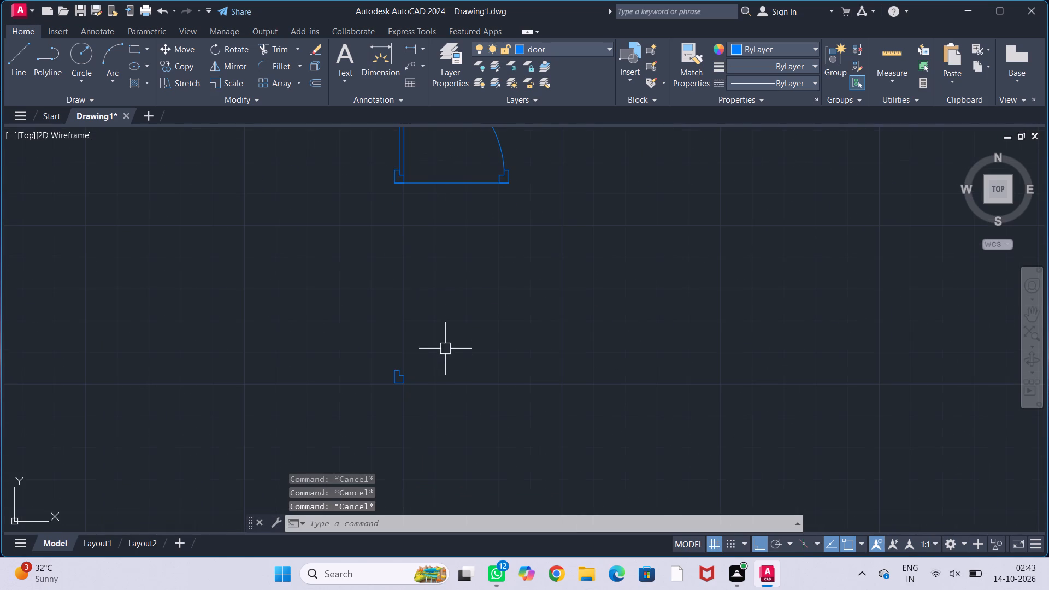
# Define the finished upper door, with its frame, leaf and swing arc, as a block named d1.
pyautogui.moveTo(455, 294); pyautogui.dragTo(456, 393, button='middle')
pyautogui.moveTo(352, 154); pyautogui.dragTo(398, 152)
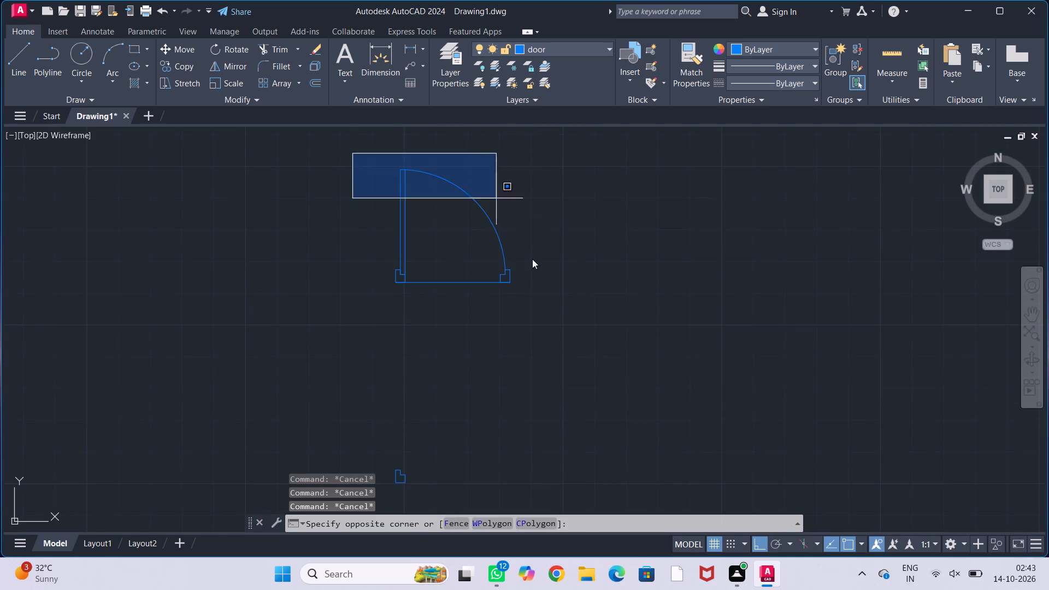
pyautogui.click(549, 308)
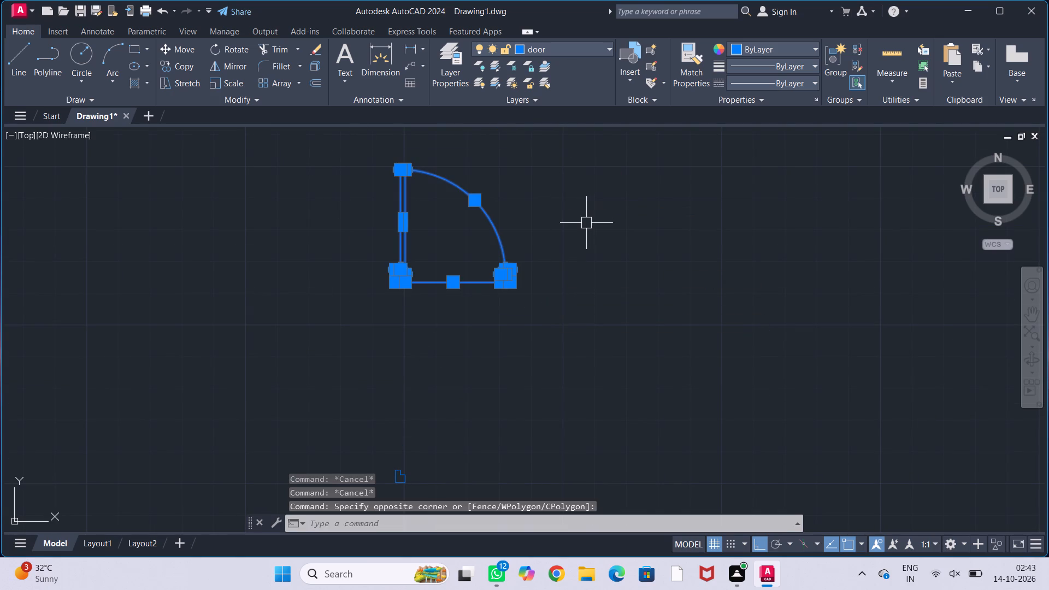
pyautogui.press('b')
pyautogui.press('Return')
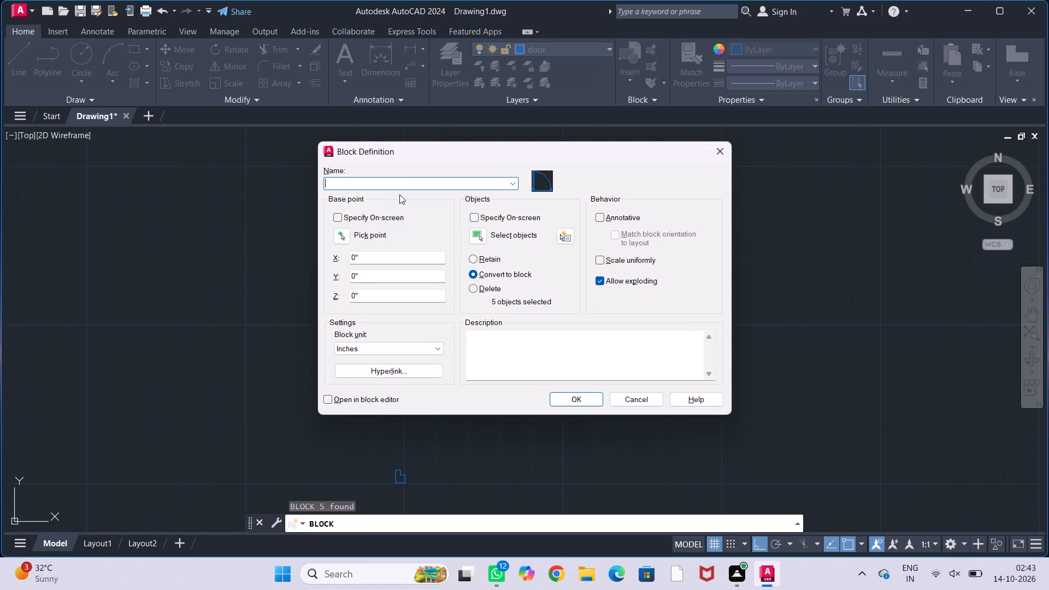
pyautogui.write('d1')
pyautogui.click(584, 394)
# Draw a 2'6" horizontal line rightward from the bottom-left corner of the copied frame profile.
pyautogui.scroll(-1, 558, 369)
pyautogui.moveTo(532, 399); pyautogui.dragTo(531, 368, button='middle')
pyautogui.scroll(2, 479, 396)
pyautogui.moveTo(480, 435); pyautogui.dragTo(467, 394, button='middle')
pyautogui.press('l')
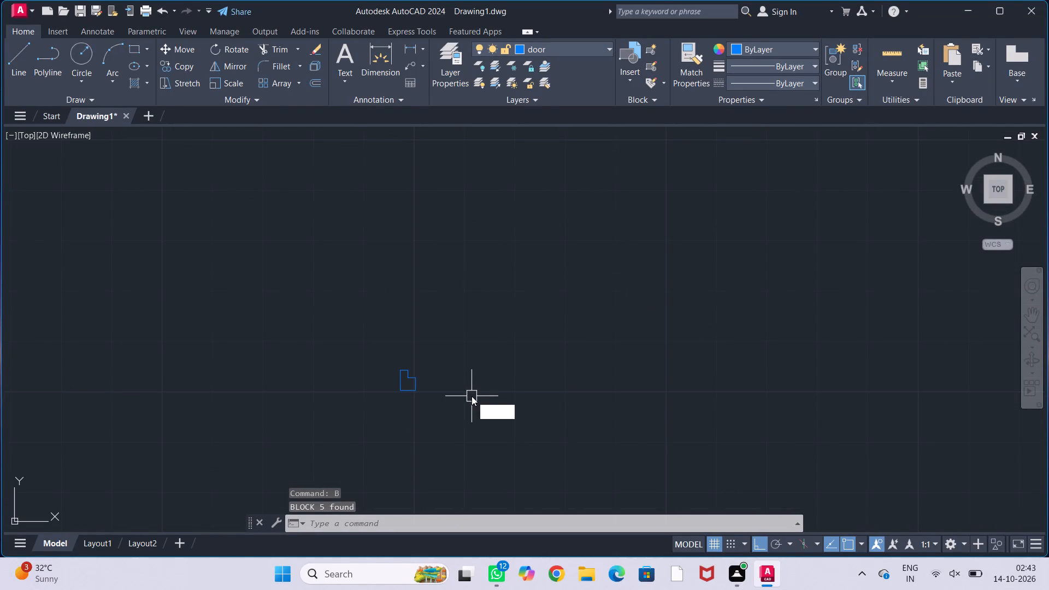
pyautogui.press('Return')
pyautogui.scroll(1, 382, 391)
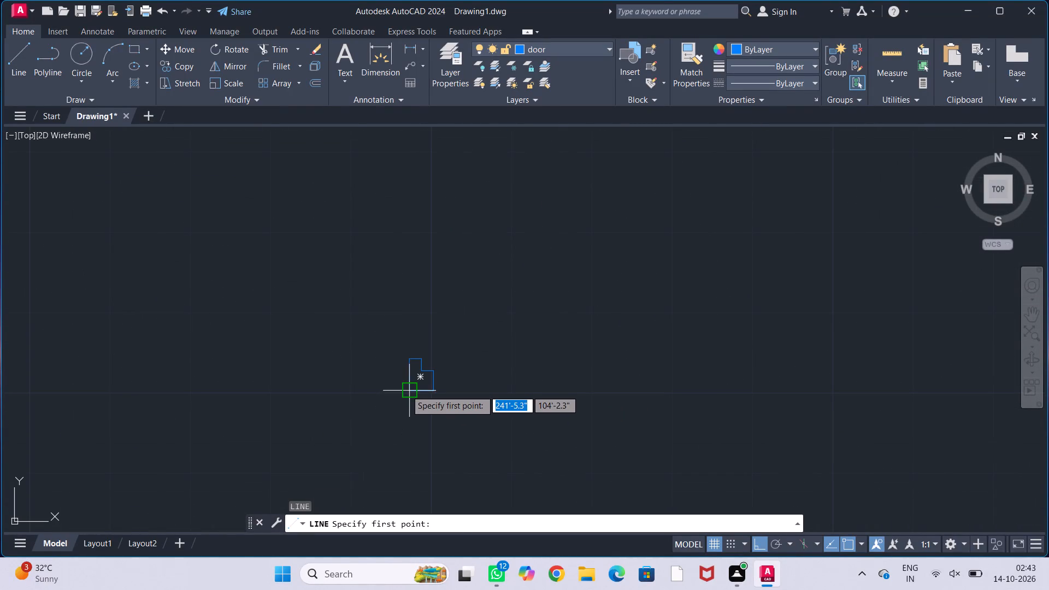
pyautogui.click(406, 390)
pyautogui.write("2'6")
pyautogui.hotkey('shift', '"')
pyautogui.press('Return')
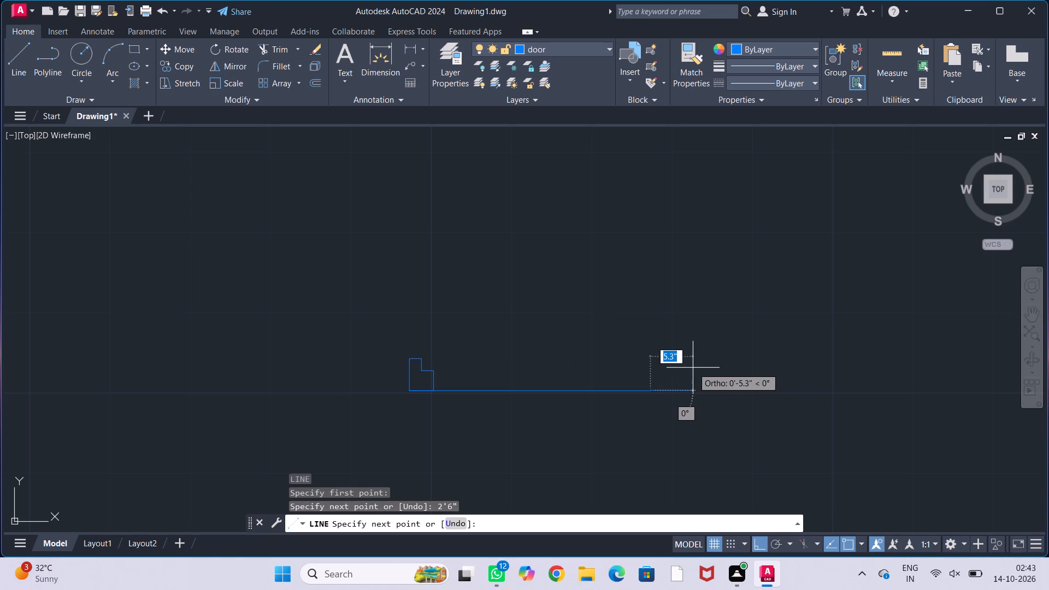
pyautogui.press('Escape')
pyautogui.press('Escape')
pyautogui.press('Escape')
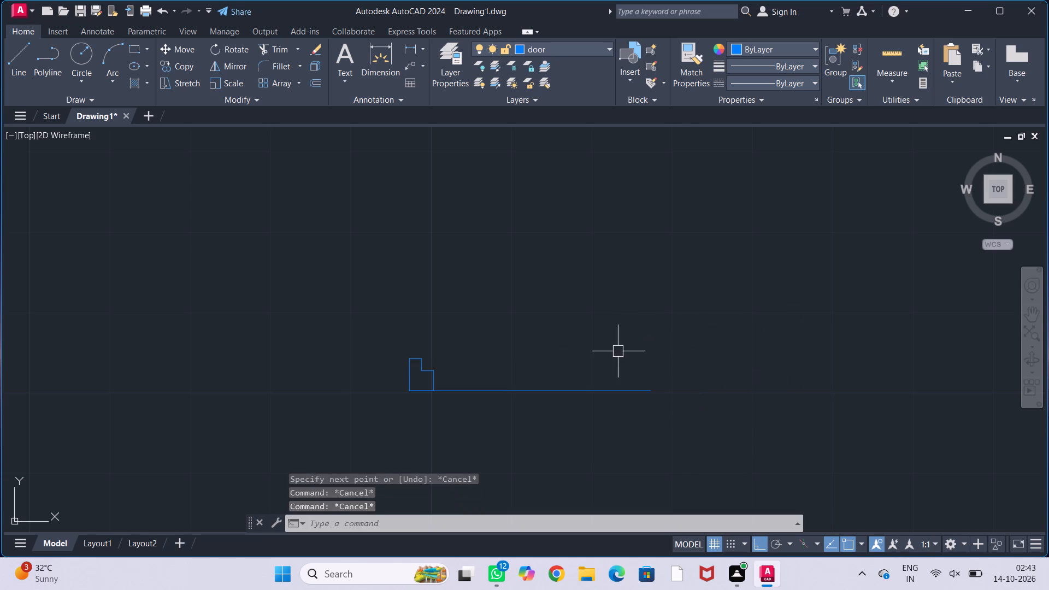
# Mirror the stepped frame profile about a vertical axis through the midpoint of the 2'6" line, keeping the original.
pyautogui.moveTo(615, 352); pyautogui.dragTo(584, 347, button='middle')
pyautogui.scroll(1, 521, 369)
pyautogui.moveTo(533, 331); pyautogui.dragTo(555, 297, button='middle')
pyautogui.scroll(1, 555, 297)
pyautogui.moveTo(533, 343); pyautogui.dragTo(589, 301, button='middle')
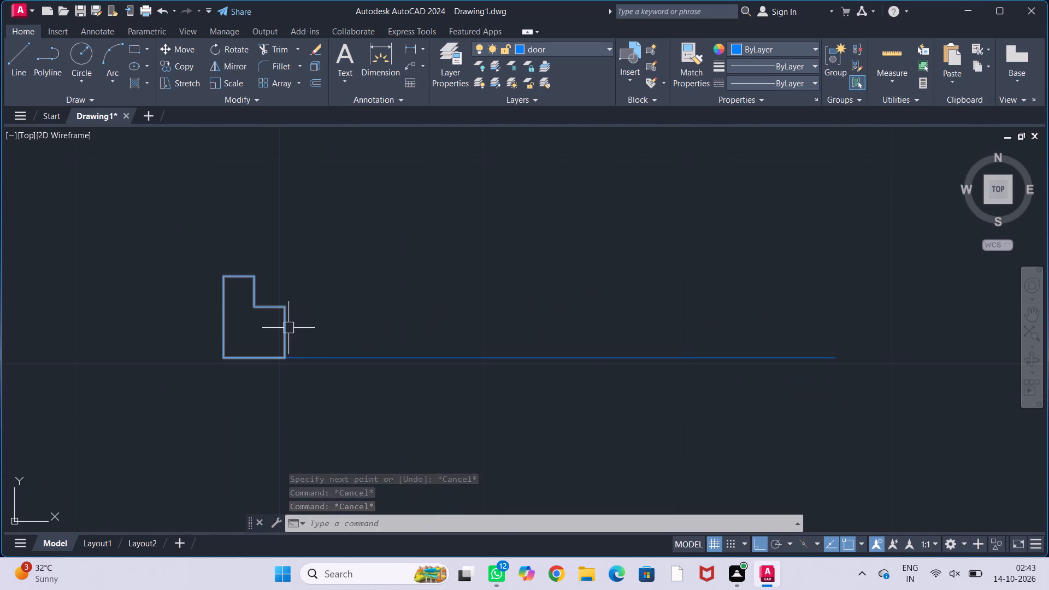
pyautogui.click(288, 328)
pyautogui.write('mi')
pyautogui.press('Return')
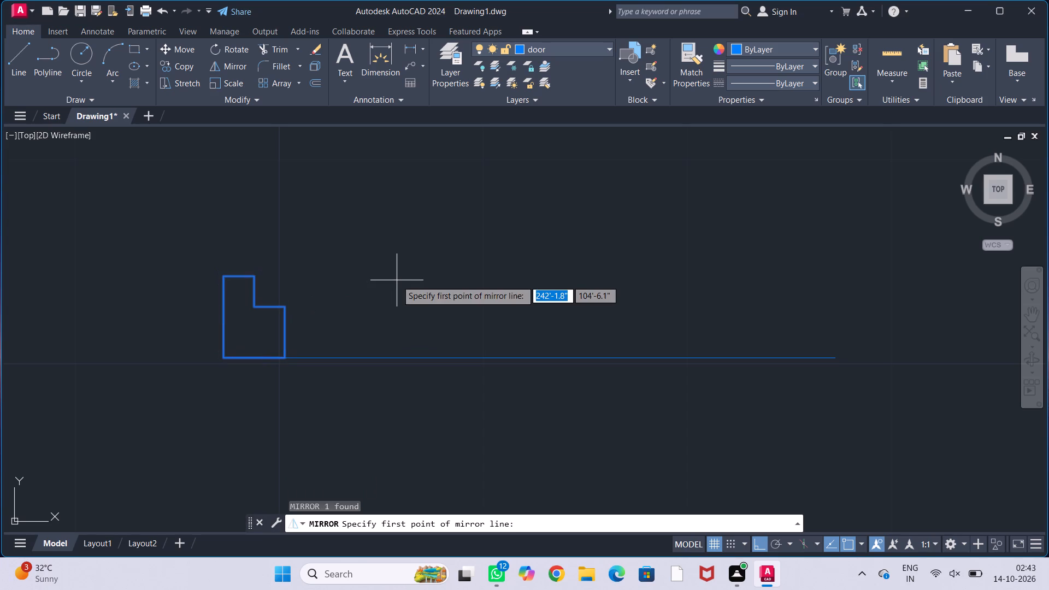
pyautogui.click(528, 356)
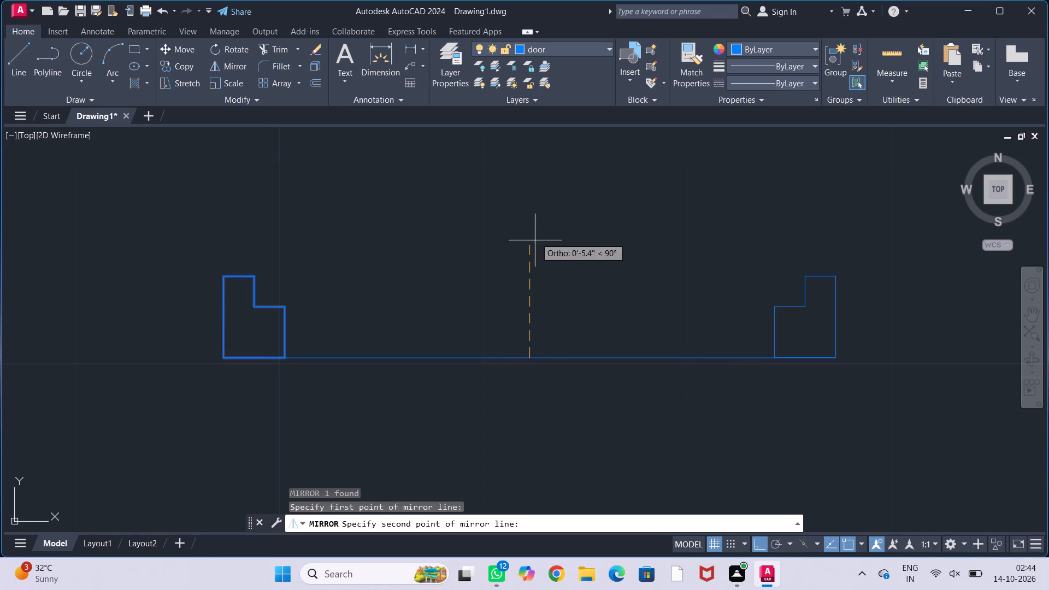
pyautogui.click(537, 225)
pyautogui.moveTo(550, 273); pyautogui.dragTo(537, 225)
pyautogui.press('Escape')
pyautogui.press('Escape')
pyautogui.press('Escape')
pyautogui.press('Escape')
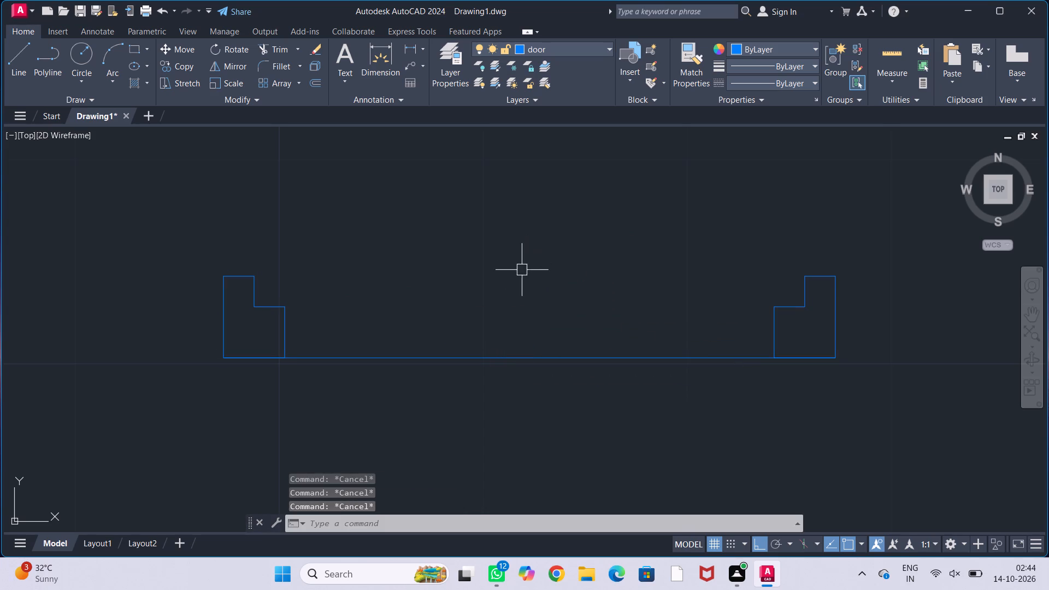
# Draw a 1.5" by 2'3" rectangle as the door leaf, above and left of the new frame.
pyautogui.scroll(-2, 522, 270)
pyautogui.moveTo(532, 251); pyautogui.dragTo(515, 292, button='middle')
pyautogui.write('rec')
pyautogui.press('Return')
pyautogui.click(216, 191)
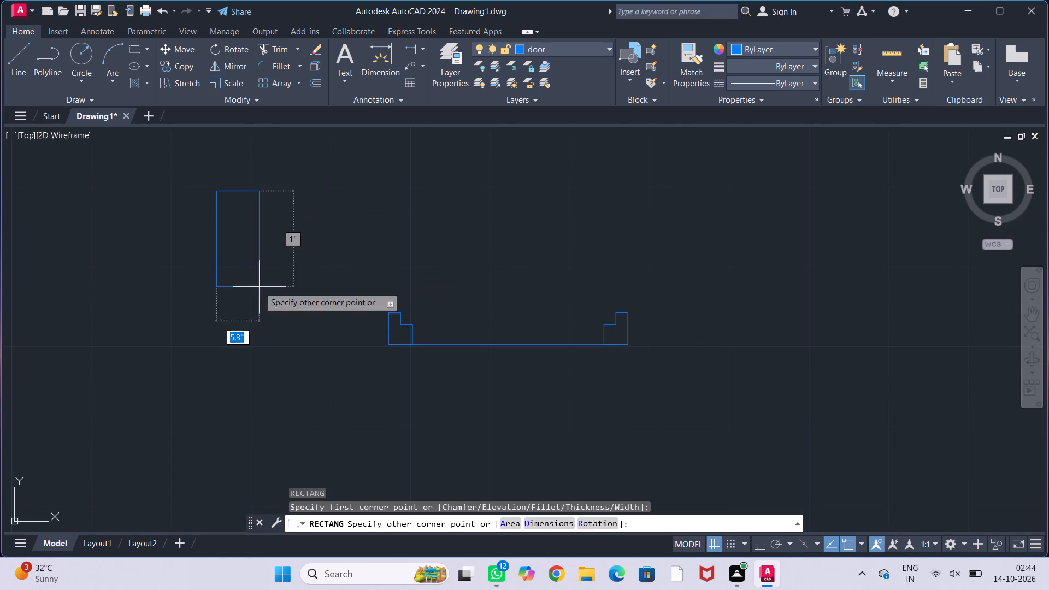
pyautogui.write('1.5')
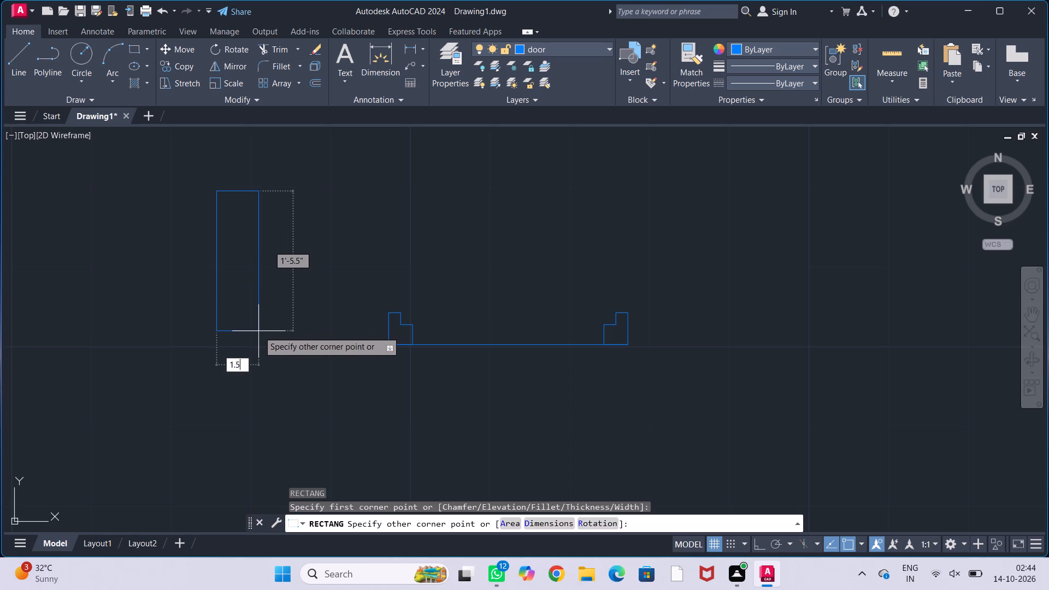
pyautogui.hotkey('shift', '"')
pyautogui.press(',')
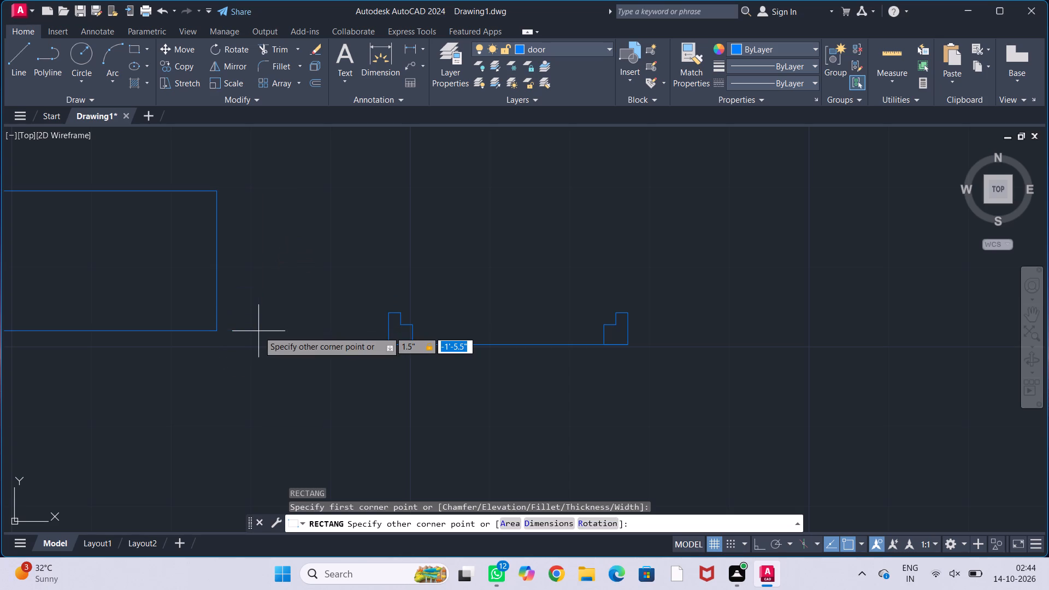
pyautogui.write('2\'3"')
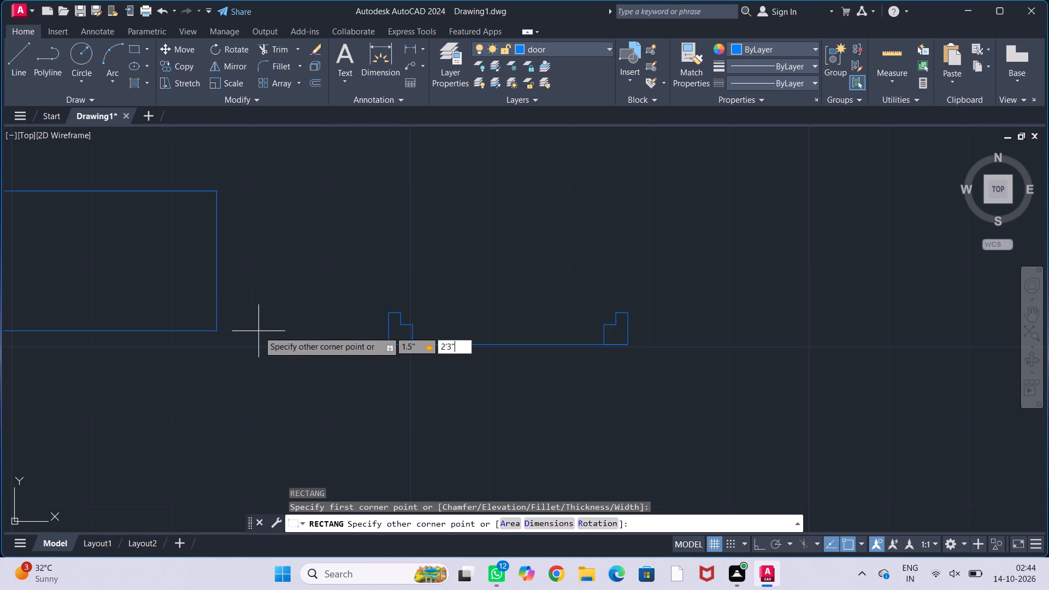
pyautogui.press('Return')
# Move the new door leaf by its bottom-left corner onto the inner step corner of the left frame profile.
pyautogui.click(229, 179)
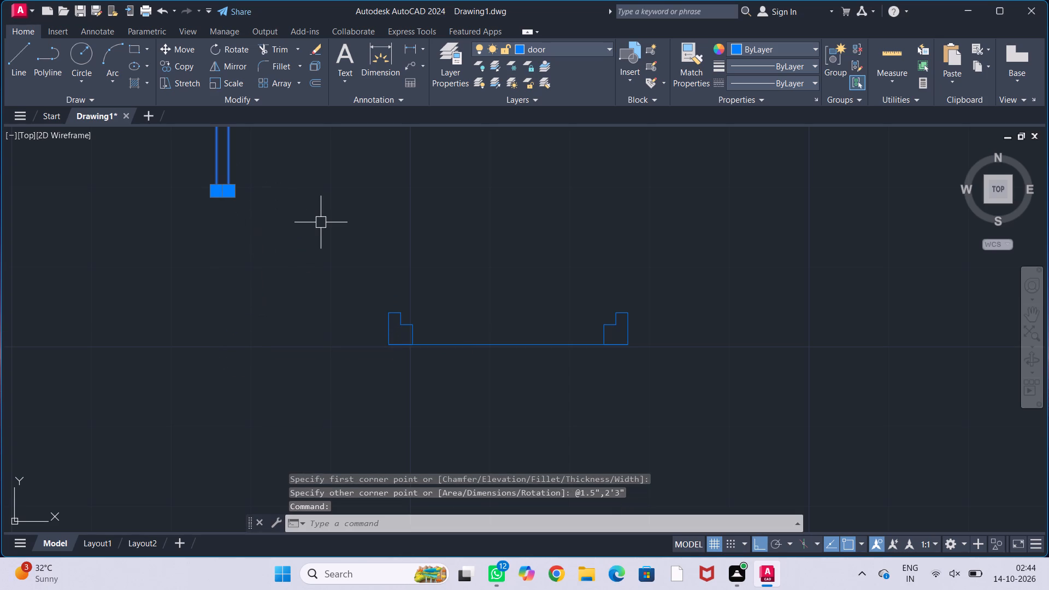
pyautogui.press('m')
pyautogui.press('Return')
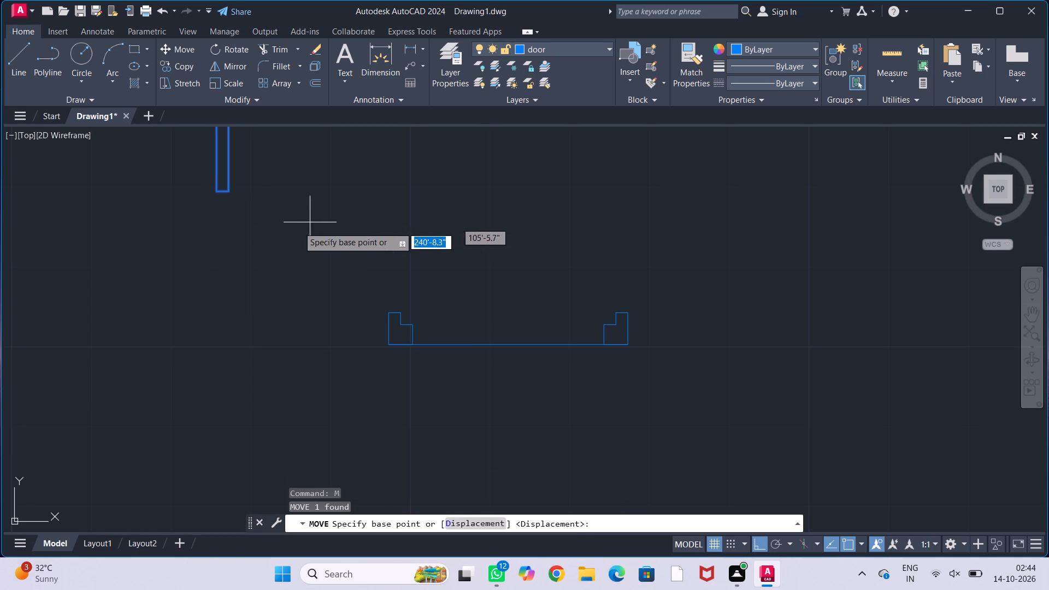
pyautogui.click(215, 187)
pyautogui.scroll(3, 392, 326)
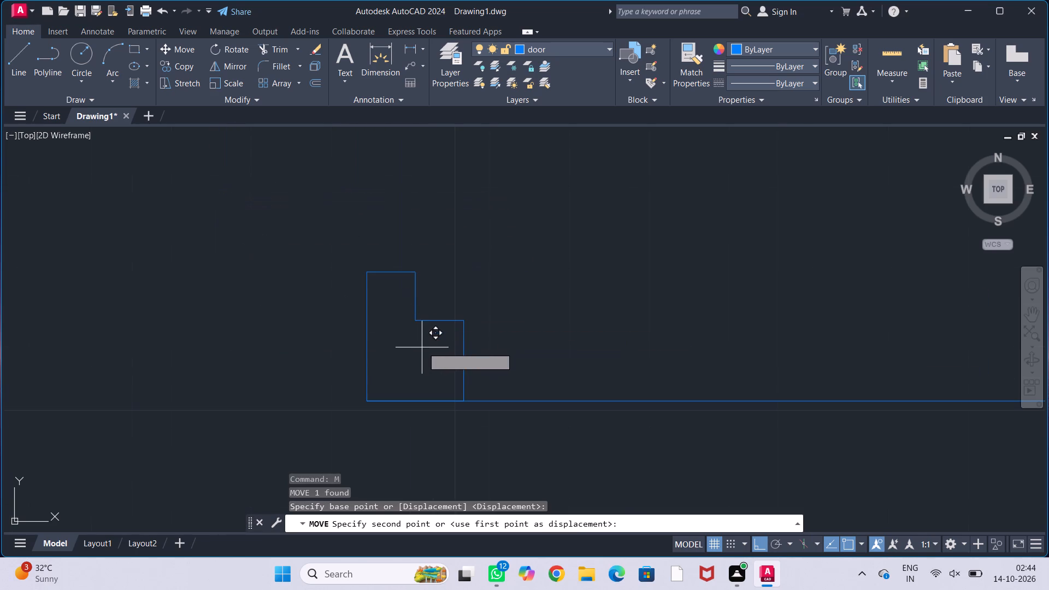
pyautogui.click(418, 314)
pyautogui.press('Escape')
pyautogui.press('Escape')
pyautogui.press('Escape')
pyautogui.press('Escape')
pyautogui.scroll(-2, 505, 315)
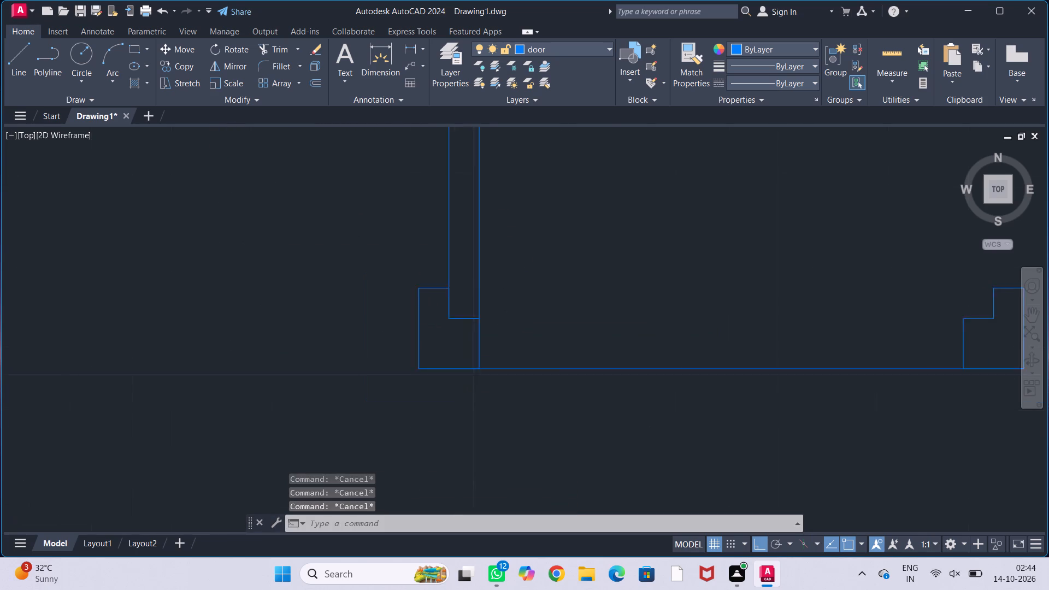
# Draw a circle centred on the door leaf's bottom-left corner with its radius reaching the leaf's top.
pyautogui.scroll(-2, 567, 273)
pyautogui.moveTo(577, 262); pyautogui.dragTo(457, 335, button='middle')
pyautogui.scroll(1, 453, 334)
pyautogui.moveTo(454, 332); pyautogui.dragTo(440, 340, button='middle')
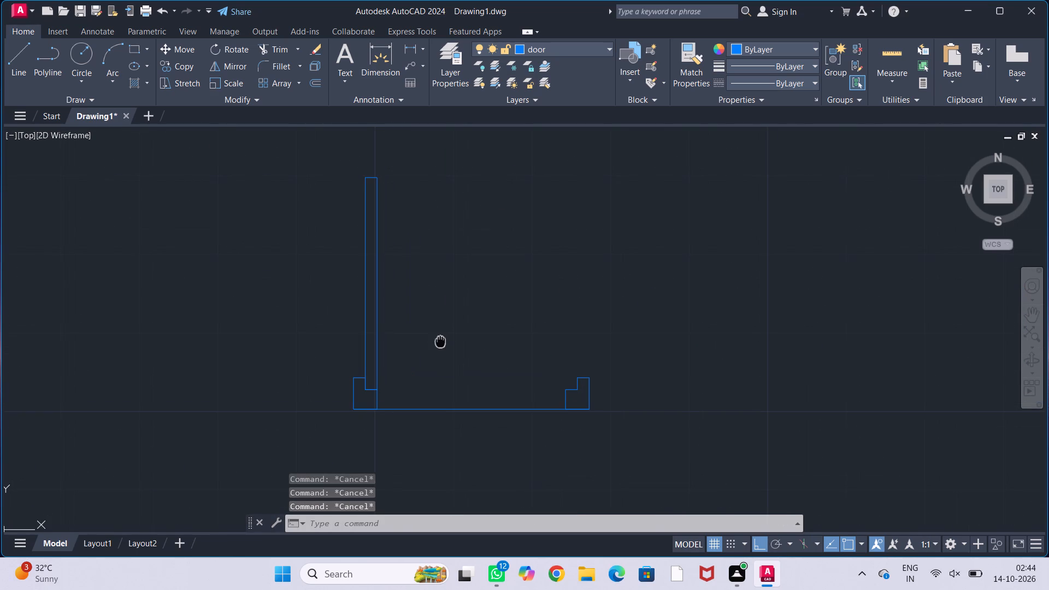
pyautogui.press('c')
pyautogui.press('Return')
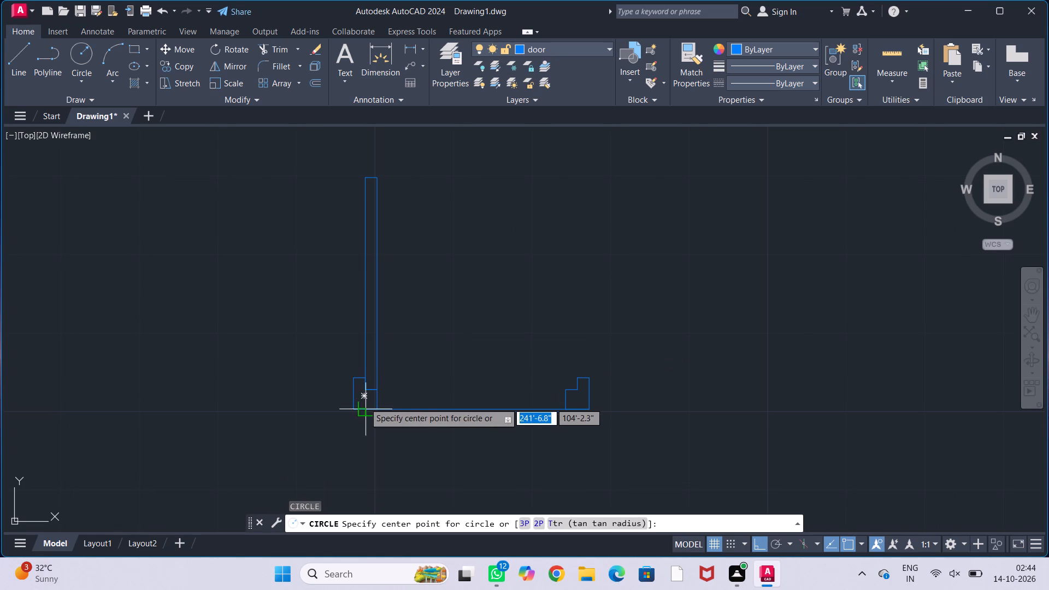
pyautogui.click(366, 392)
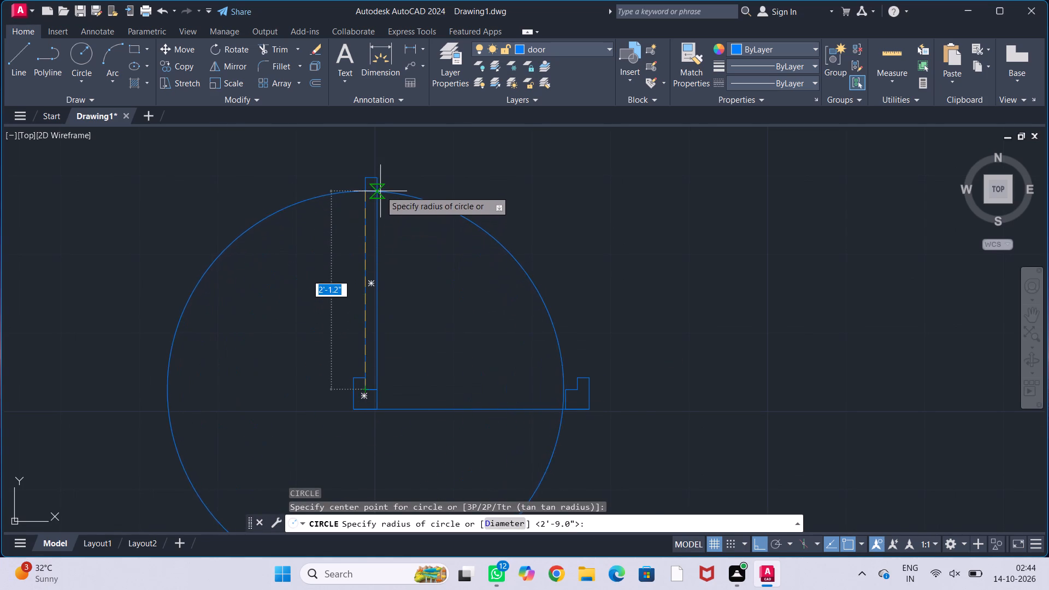
pyautogui.click(379, 182)
pyautogui.press('Escape')
pyautogui.press('Escape')
pyautogui.press('Escape')
pyautogui.press('Escape')
# Trim the circle to the quarter swing arc between the door leaf's top and the right frame profile.
pyautogui.scroll(-1, 419, 247)
pyautogui.moveTo(431, 262); pyautogui.dragTo(510, 223, button='middle')
pyautogui.write('tr')
pyautogui.press('Return')
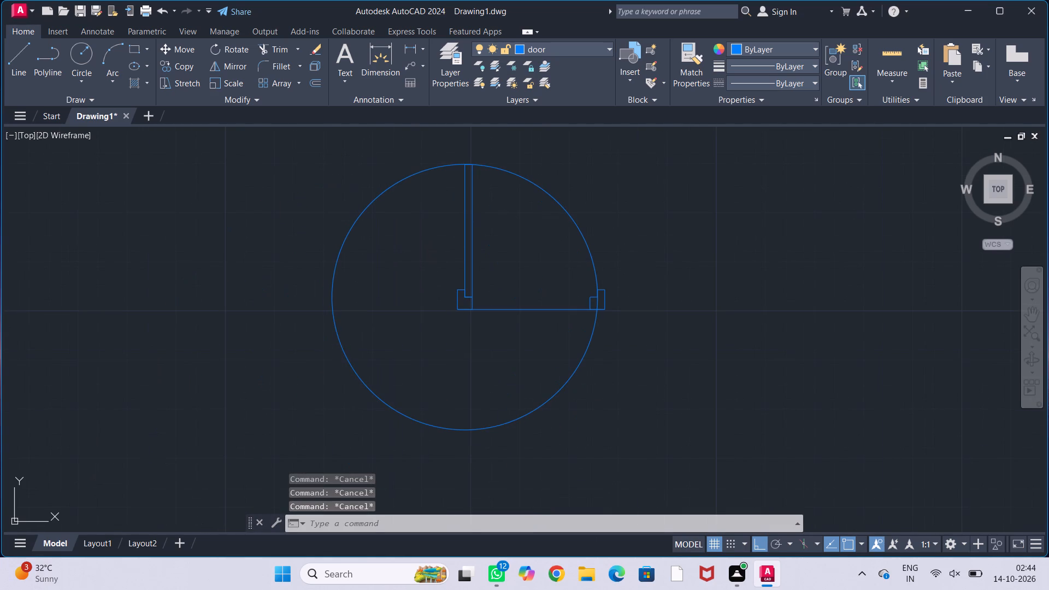
pyautogui.click(508, 423)
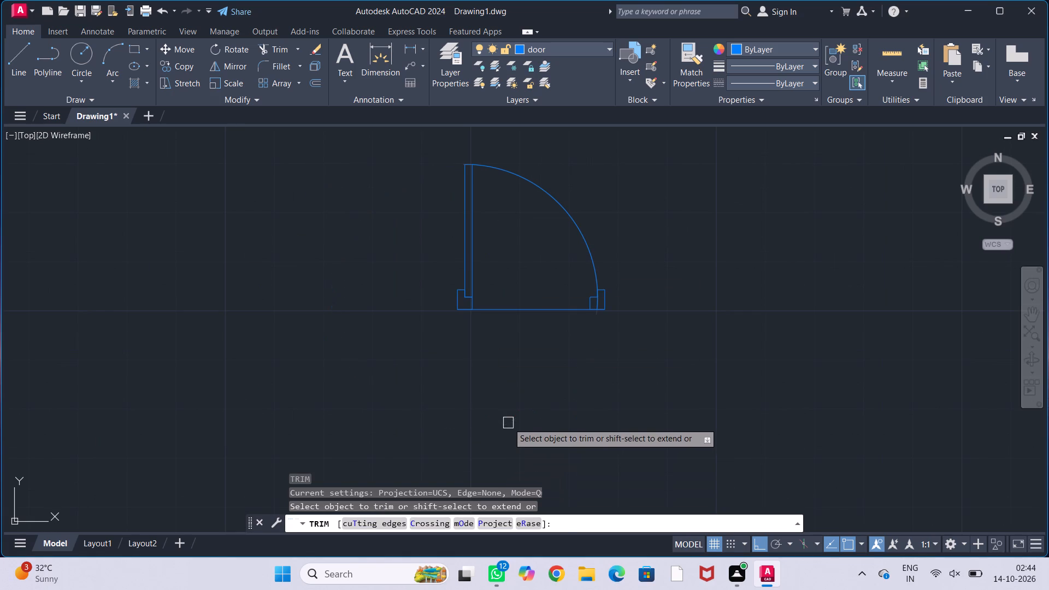
pyautogui.scroll(3, 586, 299)
pyautogui.click(609, 305)
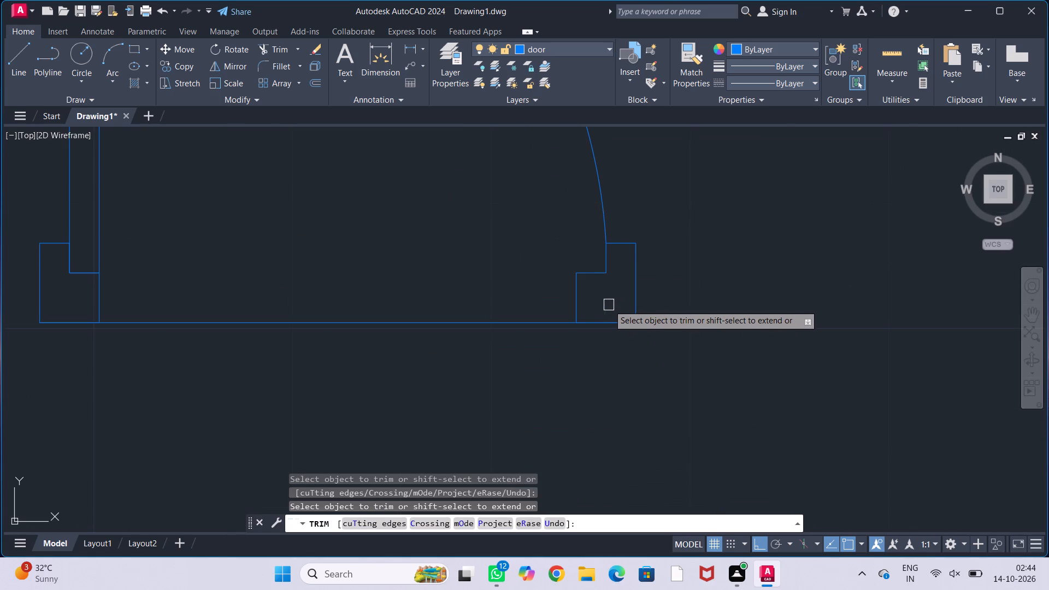
pyautogui.press('Escape')
pyautogui.press('Escape')
pyautogui.press('Escape')
pyautogui.press('Escape')
pyautogui.press('Escape')
# Define the smaller door, with its frame, leaf and swing arc, as a block named d2.
pyautogui.scroll(-2, 684, 309)
pyautogui.moveTo(712, 281); pyautogui.dragTo(674, 345, button='middle')
pyautogui.scroll(-1, 712, 281)
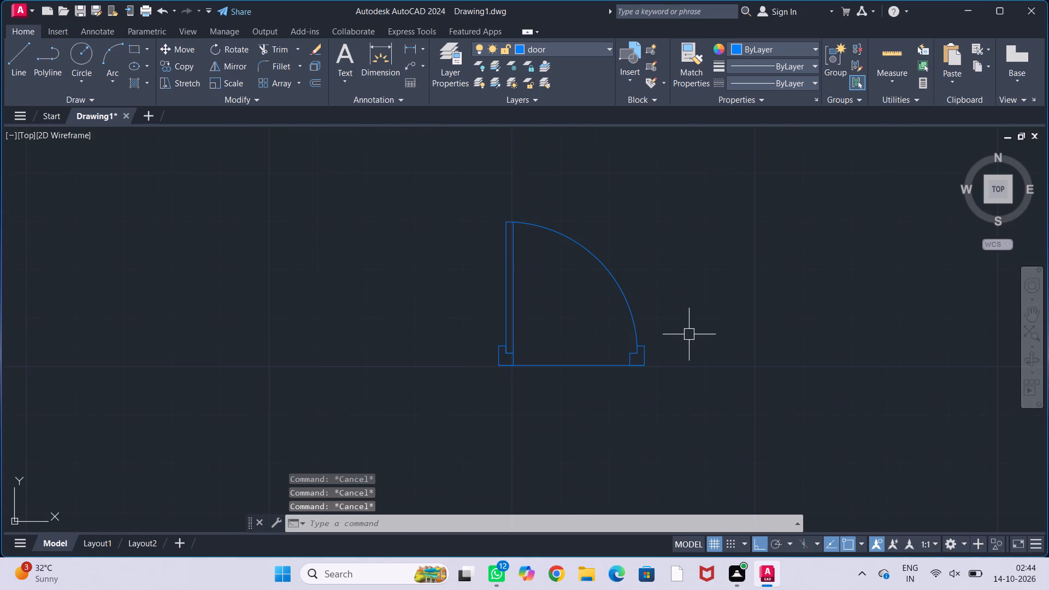
pyautogui.moveTo(441, 175); pyautogui.dragTo(455, 177)
pyautogui.click(771, 430)
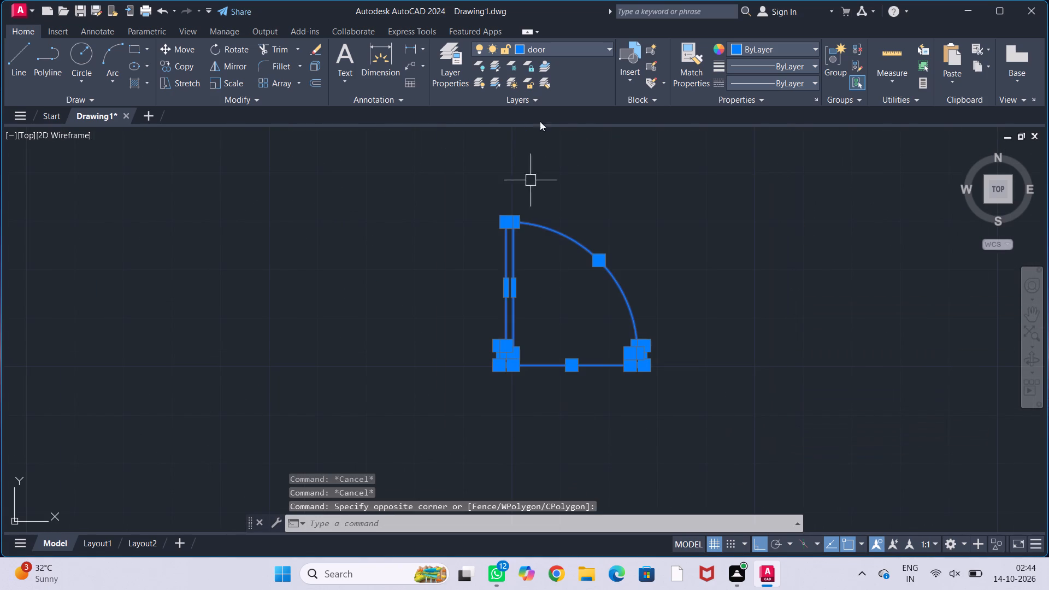
pyautogui.press('b')
pyautogui.press('Return')
pyautogui.write('d2')
pyautogui.click(570, 400)
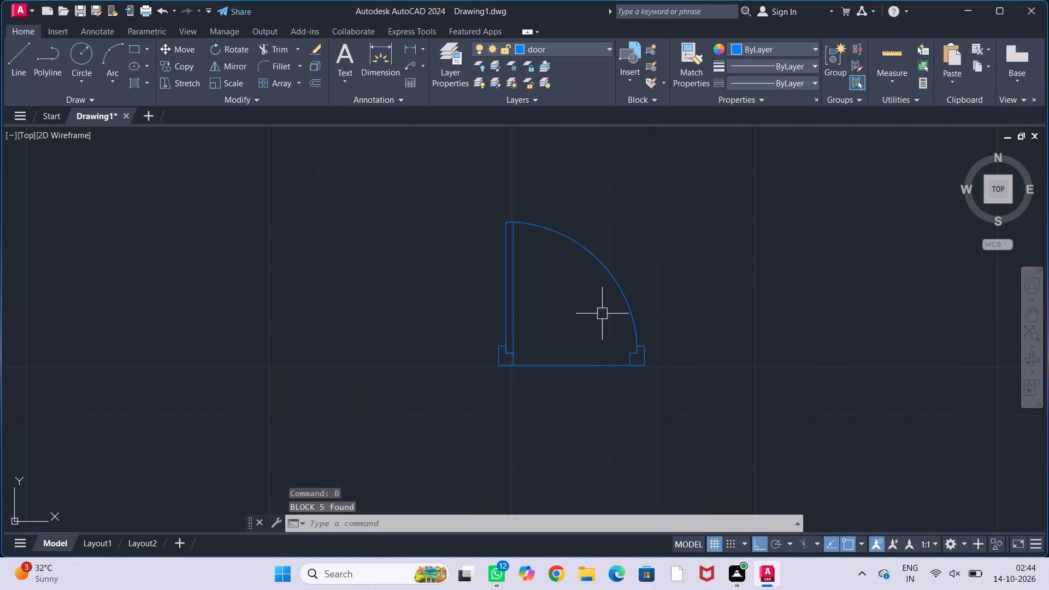
# Make window the current layer.
pyautogui.scroll(-2, 602, 313)
pyautogui.scroll(-1, 650, 293)
pyautogui.scroll(1, 445, 235)
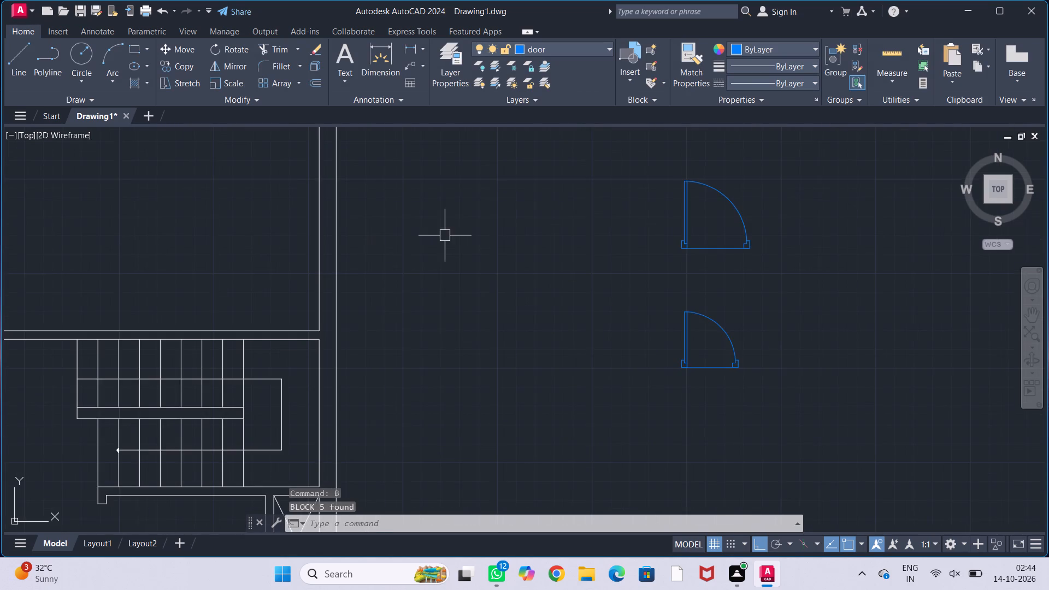
pyautogui.moveTo(445, 235); pyautogui.dragTo(504, 285, button='middle')
pyautogui.click(558, 53)
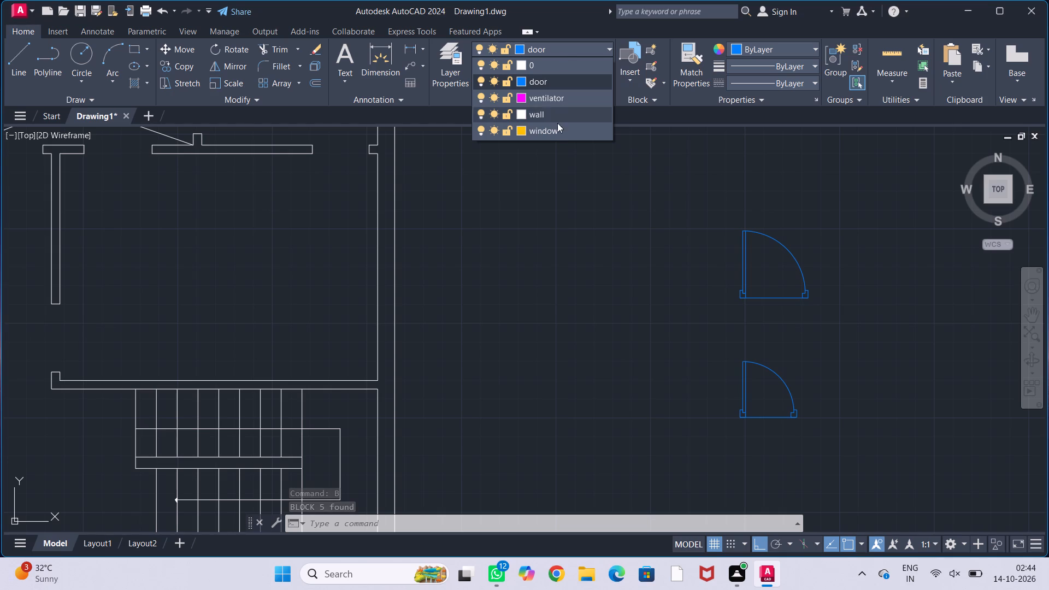
pyautogui.click(570, 131)
pyautogui.moveTo(529, 237); pyautogui.dragTo(482, 225, button='middle')
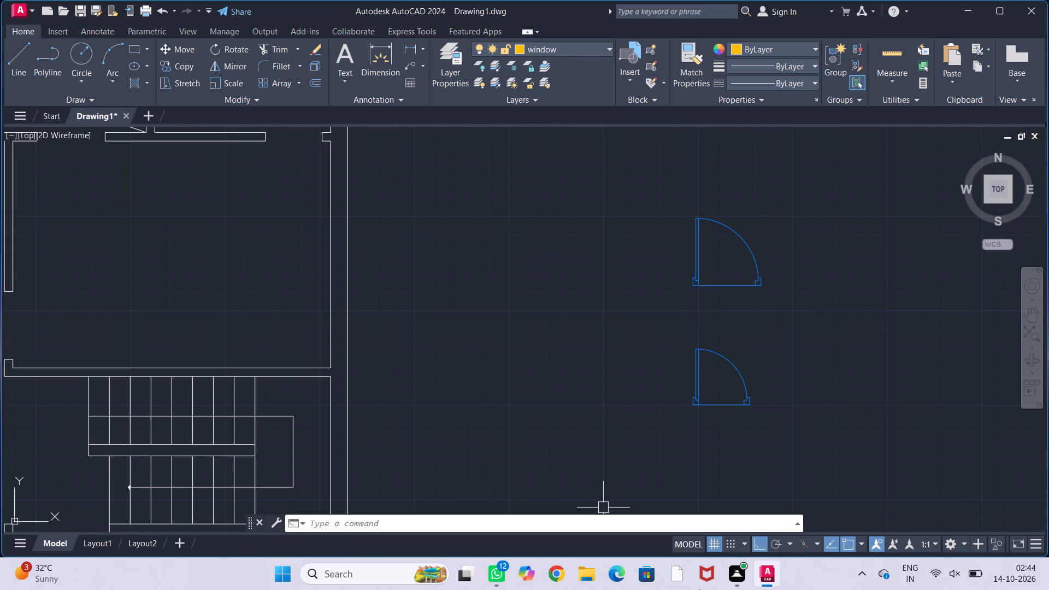
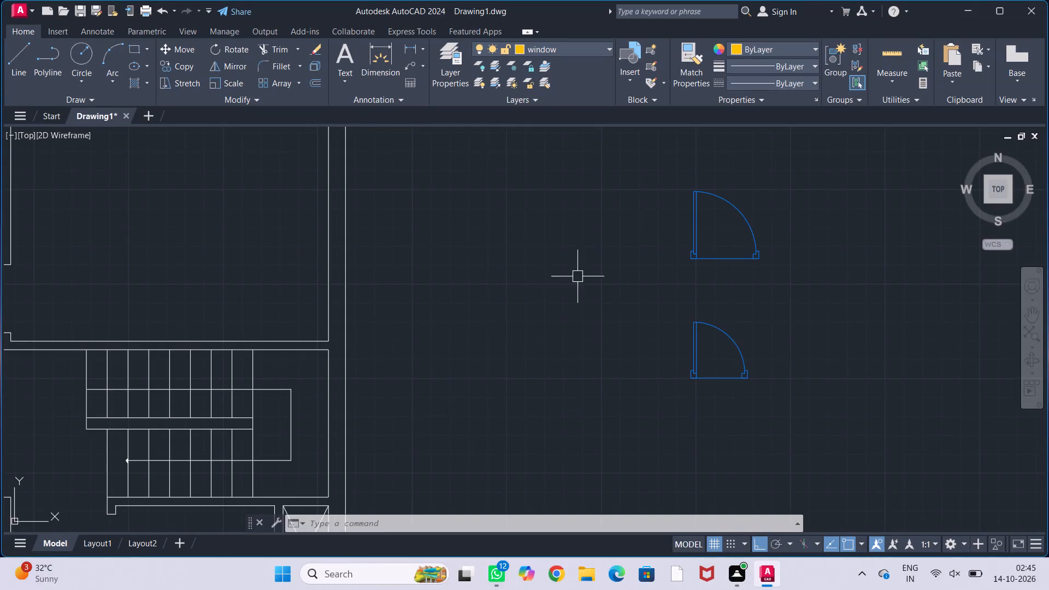
# Draw a 9" by 3' window rectangle in the empty space between the floor plan and the door blocks.
pyautogui.moveTo(541, 286); pyautogui.dragTo(547, 282, button='middle')
pyautogui.write('rec')
pyautogui.press('Return')
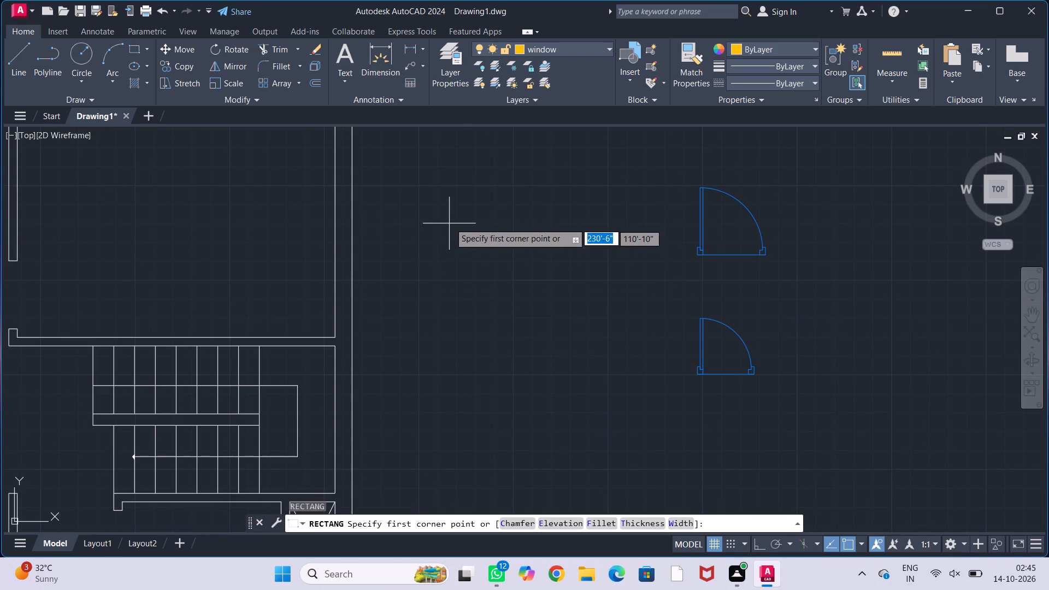
pyautogui.click(472, 193)
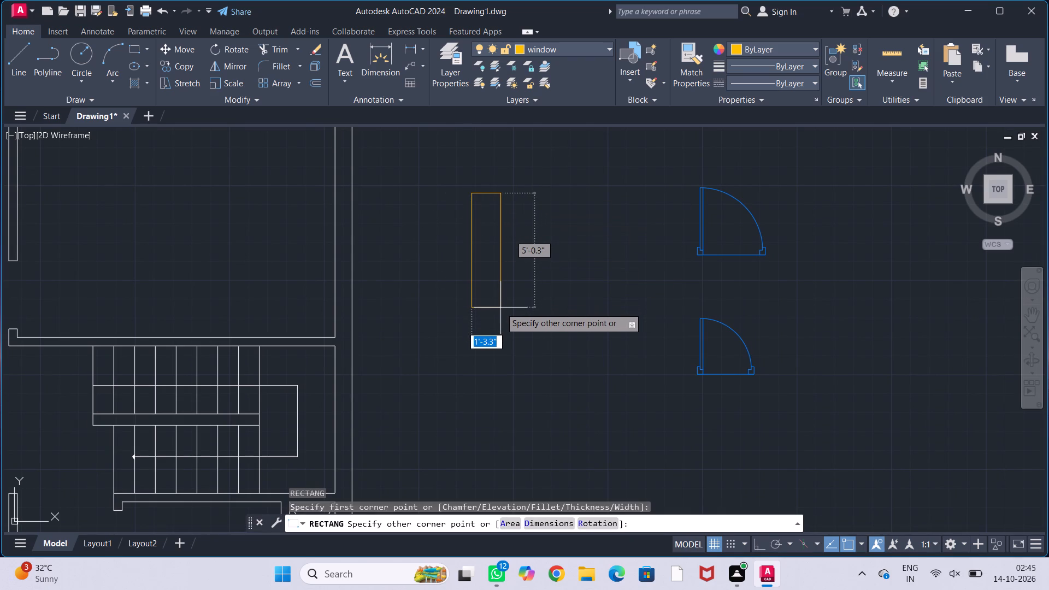
pyautogui.write('9"')
pyautogui.press(',')
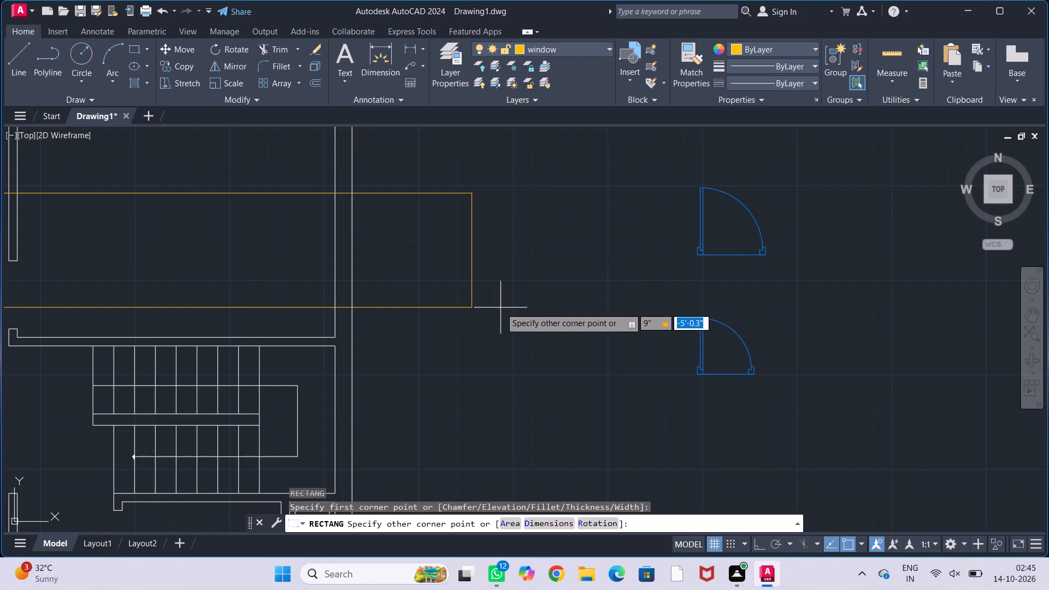
pyautogui.press('3')
pyautogui.press("'")
pyautogui.press('Return')
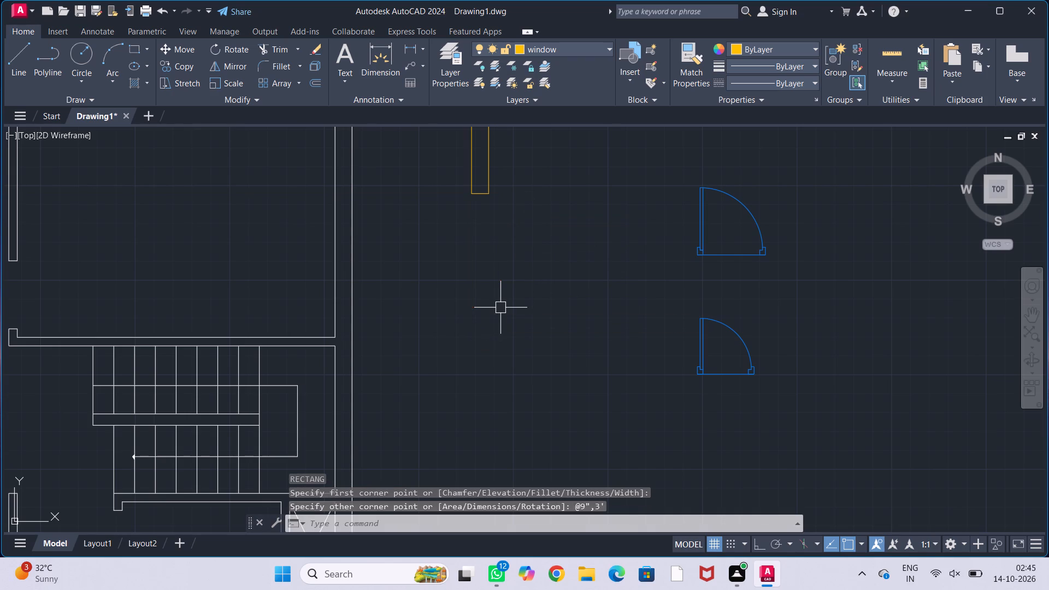
# Draw a 9" by 4' window rectangle just below the 9" by 3' one.
pyautogui.write('rec')
pyautogui.press('Return')
pyautogui.click(481, 283)
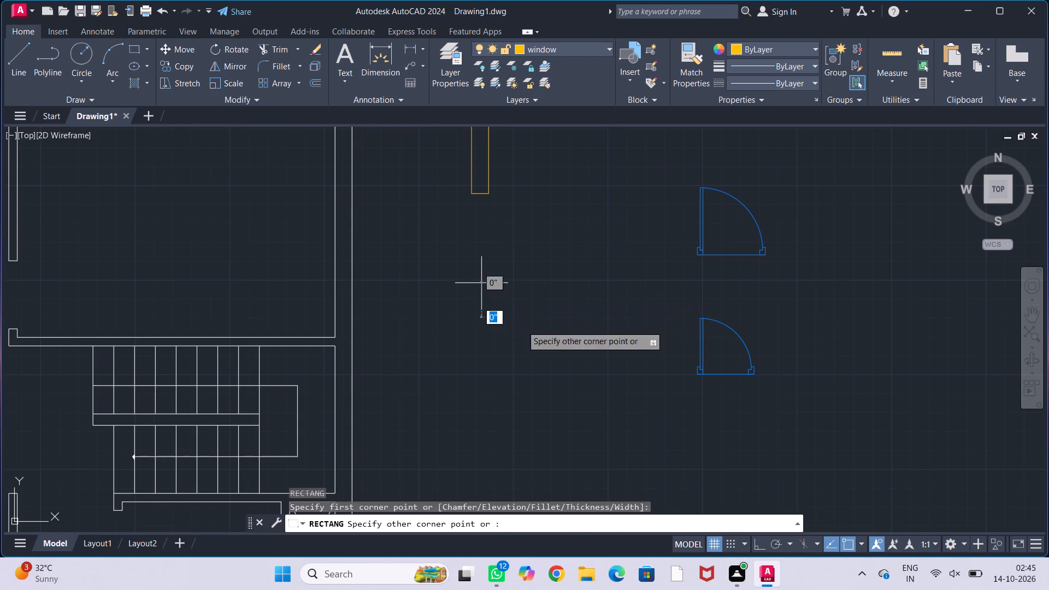
pyautogui.write('9"')
pyautogui.write(",4'")
pyautogui.press('Return')
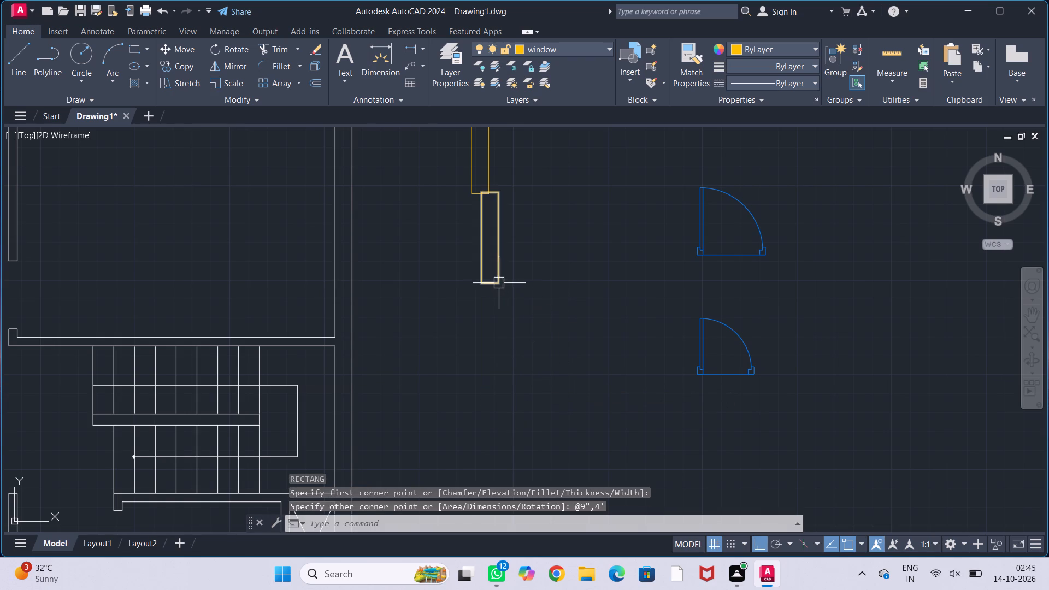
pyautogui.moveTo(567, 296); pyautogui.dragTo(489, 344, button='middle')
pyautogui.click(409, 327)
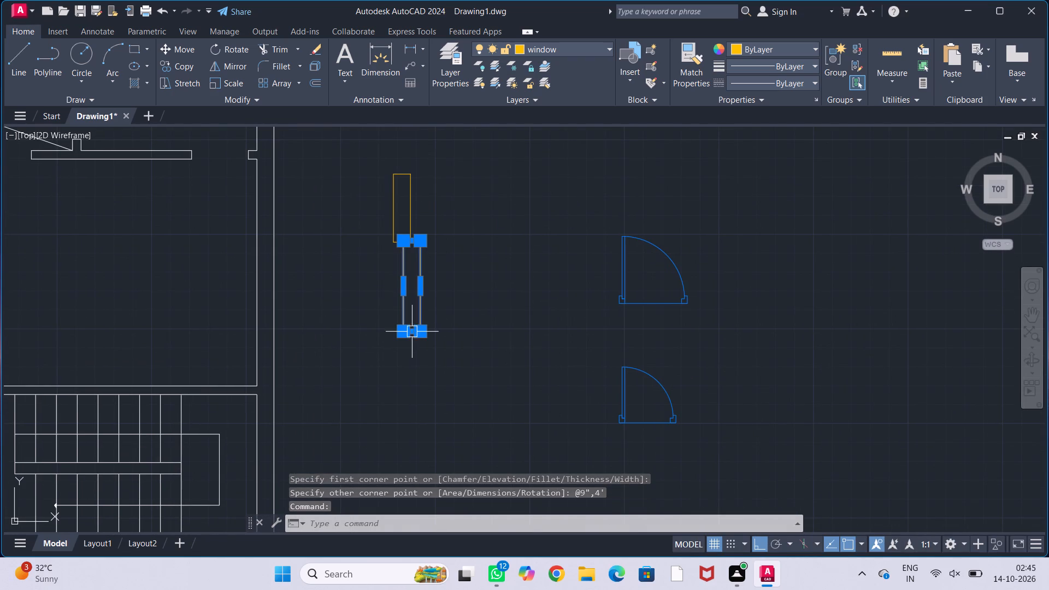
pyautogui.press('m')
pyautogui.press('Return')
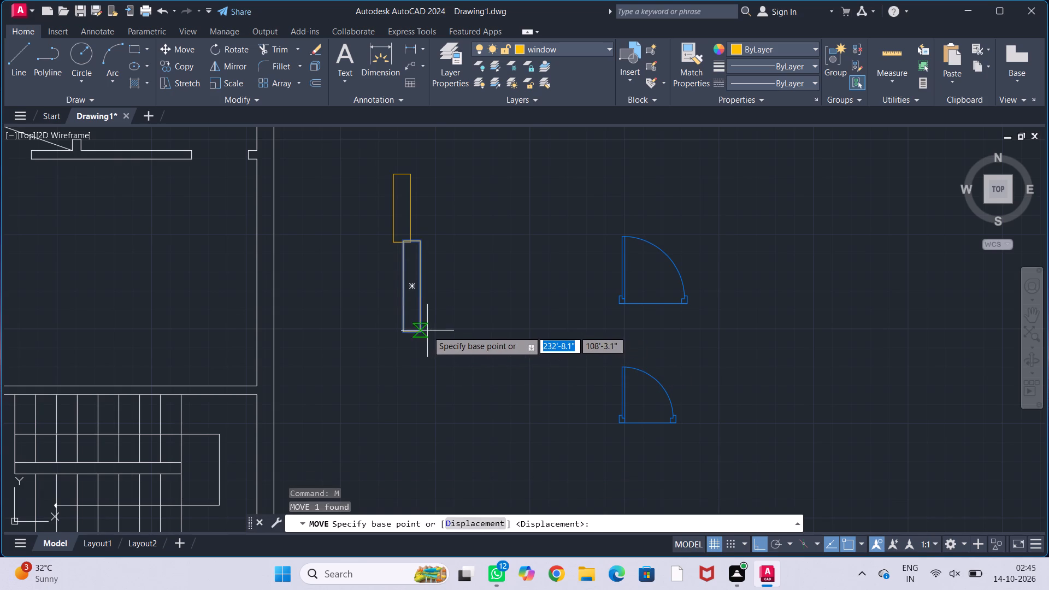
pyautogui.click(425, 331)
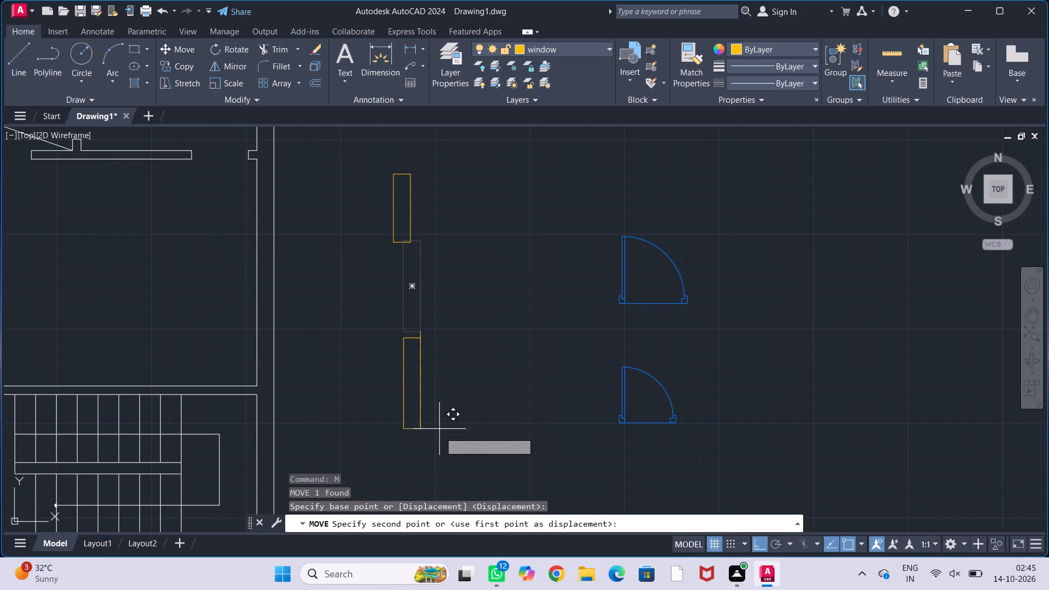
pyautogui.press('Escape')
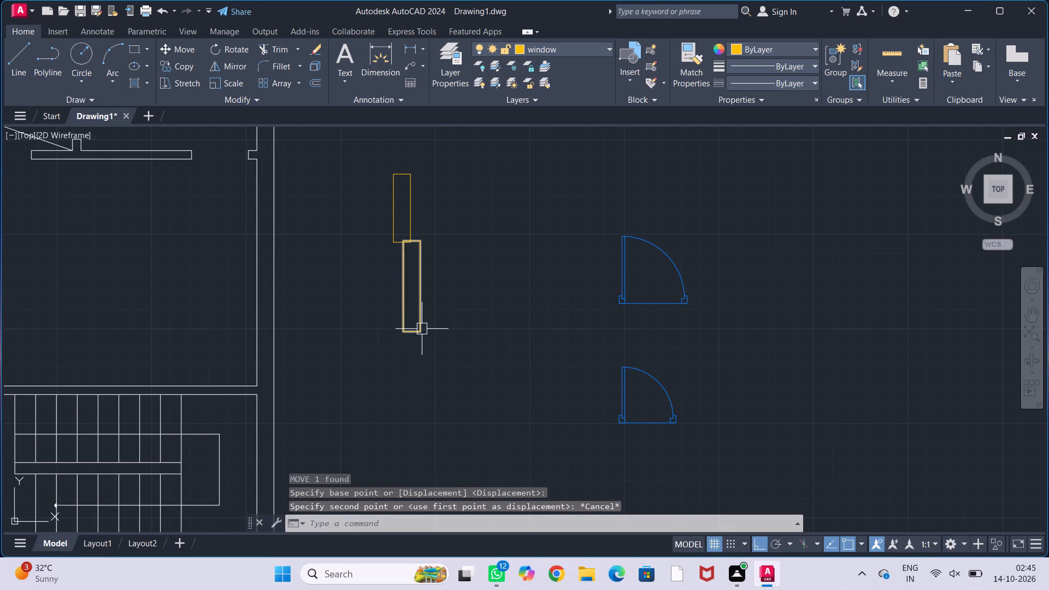
# Move the 9" by 4' rectangle straight down, well clear of the 9" by 3' rectangle.
pyautogui.click(421, 328)
pyautogui.press('m')
pyautogui.press('Return')
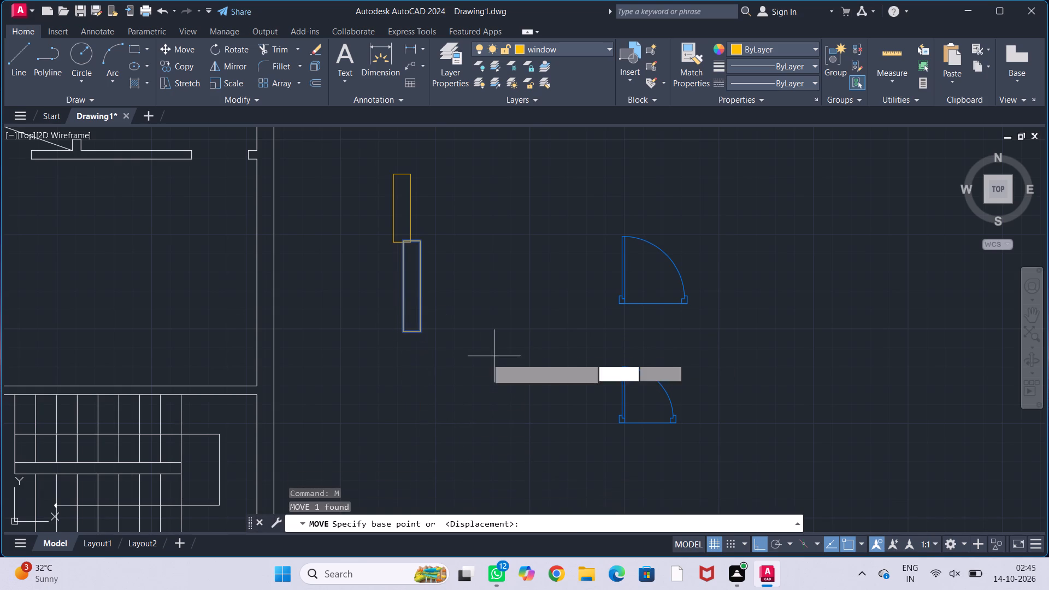
pyautogui.click(421, 332)
pyautogui.click(437, 468)
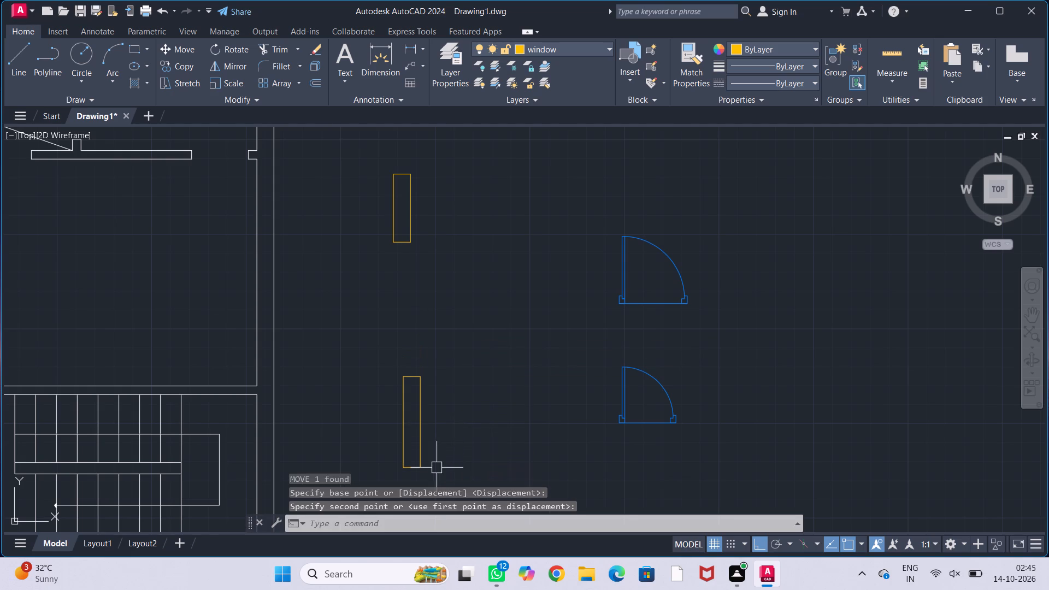
pyautogui.press('Escape')
pyautogui.press('Escape')
pyautogui.press('Escape')
pyautogui.press('Escape')
# Draw a 4.5" by 3' window rectangle between the 9" by 3' rectangle and the door blocks.
pyautogui.moveTo(502, 341); pyautogui.dragTo(453, 368, button='middle')
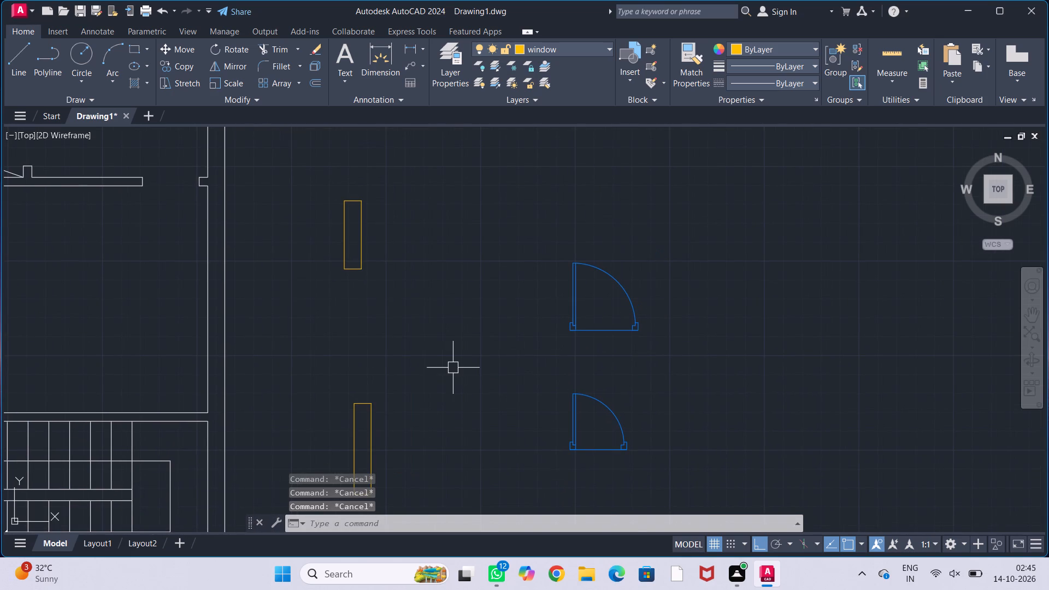
pyautogui.write('rec')
pyautogui.press('Return')
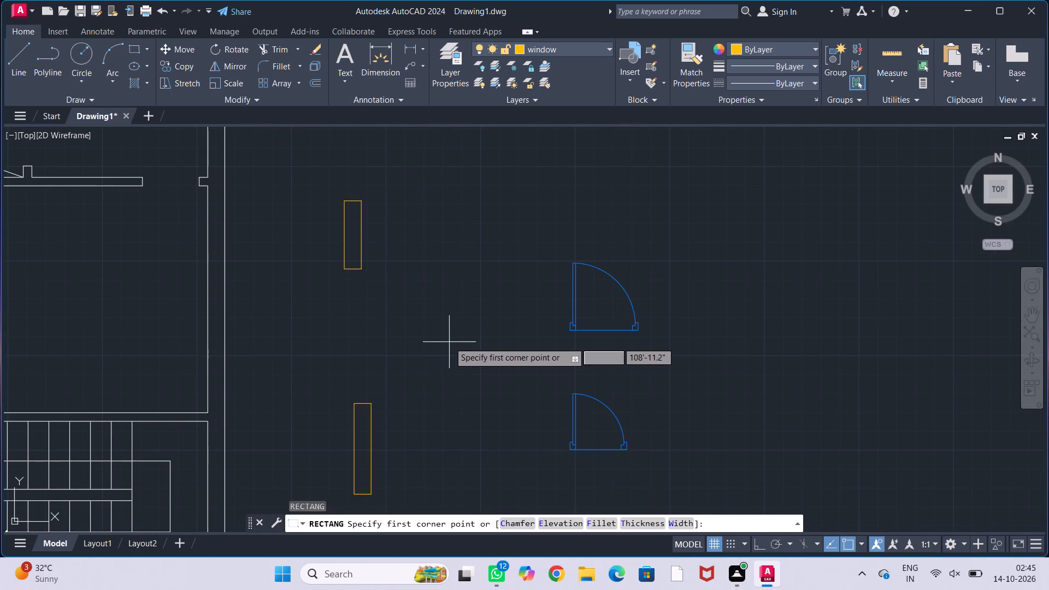
pyautogui.moveTo(449, 339); pyautogui.dragTo(486, 334, button='middle')
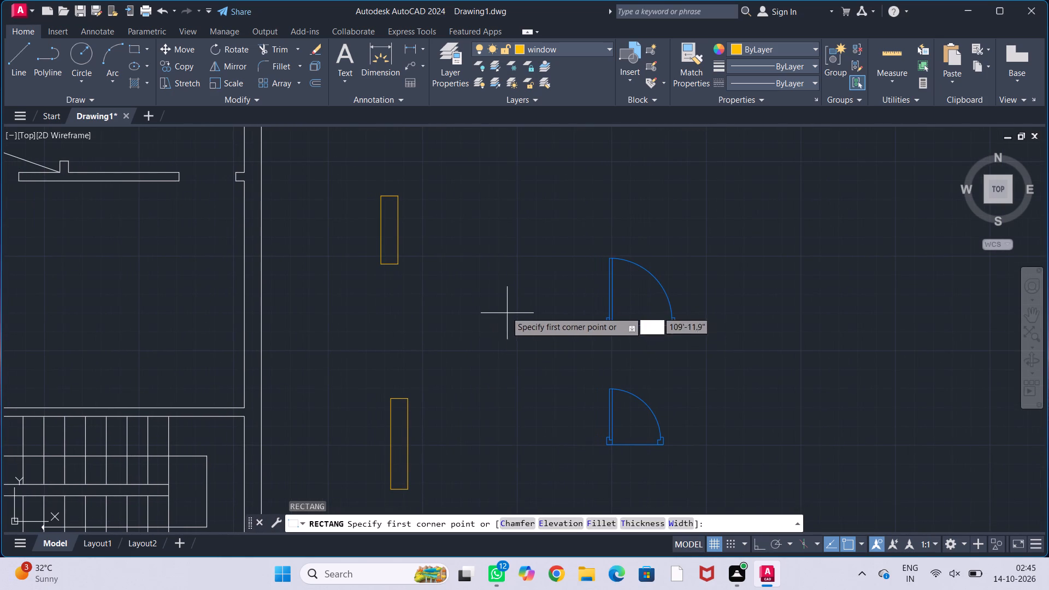
pyautogui.moveTo(481, 313); pyautogui.dragTo(517, 299, button='middle')
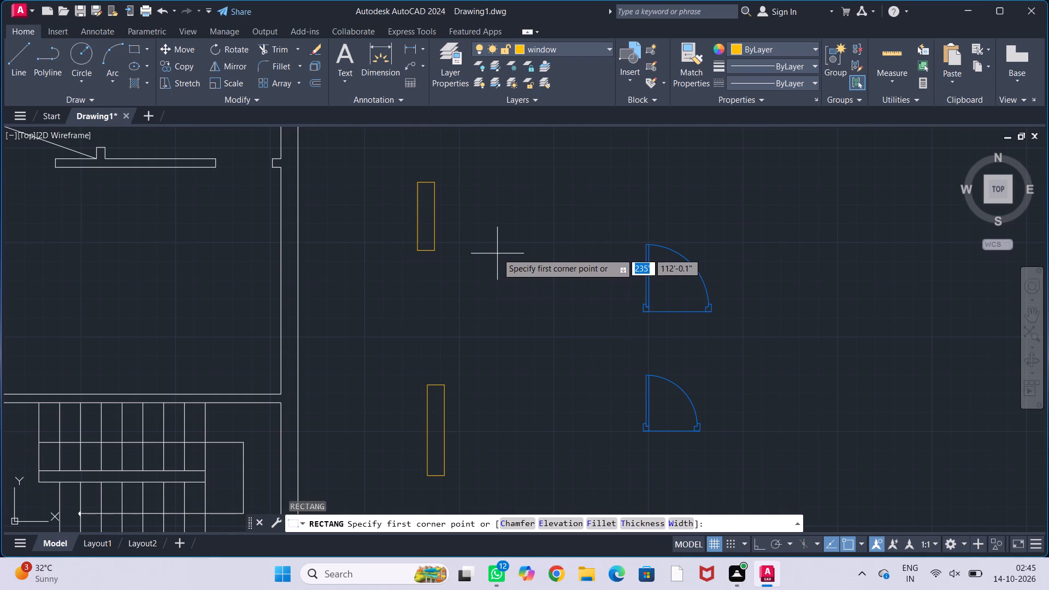
pyautogui.click(519, 241)
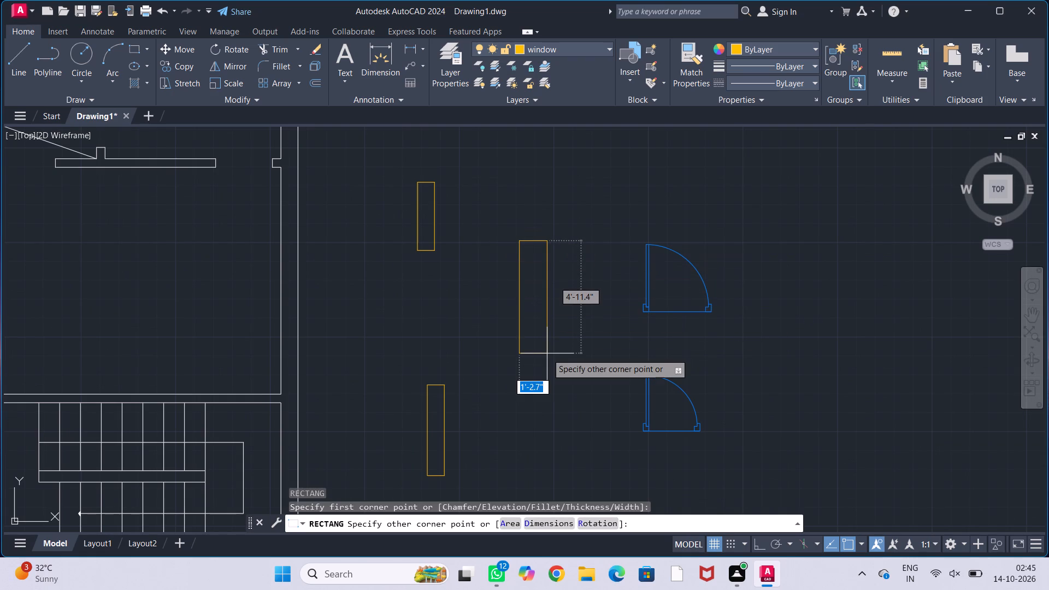
pyautogui.write('4.5')
pyautogui.hotkey('shift', '"')
pyautogui.press(',')
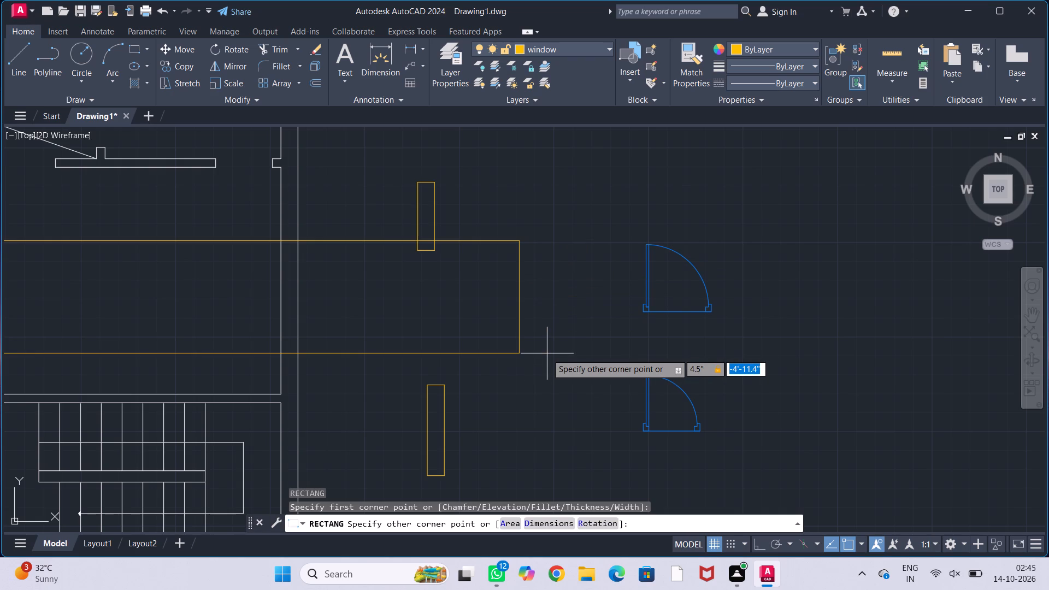
pyautogui.write("3'")
pyautogui.press('Return')
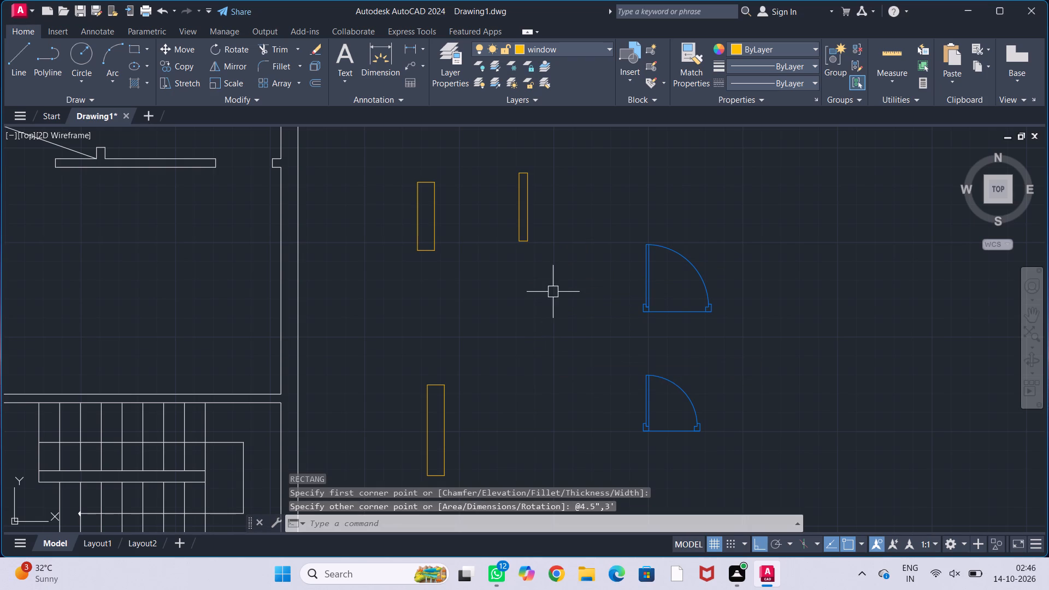
# Draw a vertical centre line in the 9" by 4' rectangle from its top edge's midpoint to its bottom edge's midpoint.
pyautogui.moveTo(552, 329); pyautogui.dragTo(528, 289, button='middle')
pyautogui.moveTo(530, 317); pyautogui.dragTo(538, 309, button='middle')
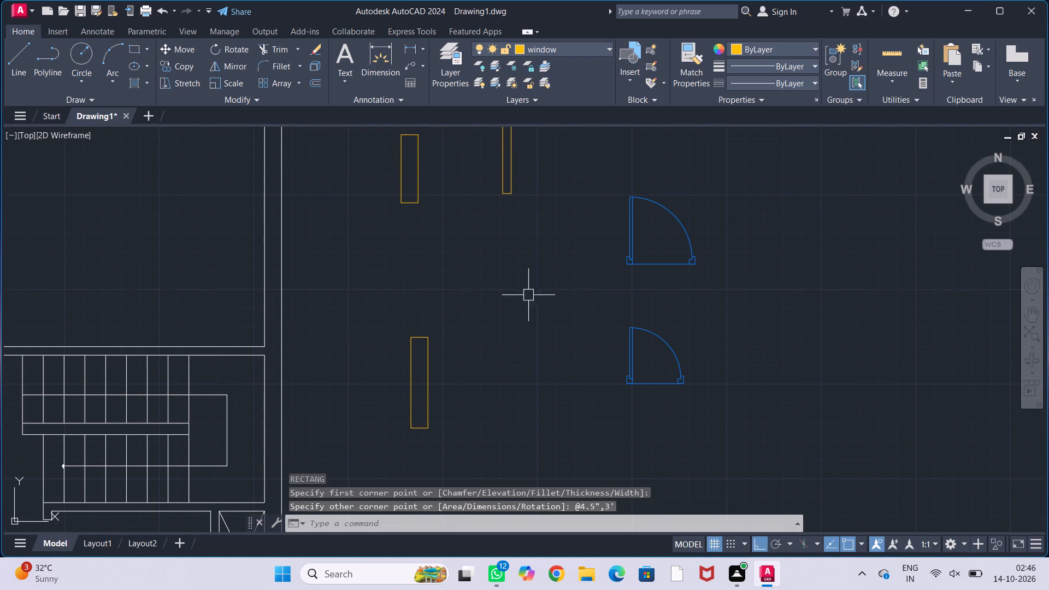
pyautogui.moveTo(474, 351); pyautogui.dragTo(615, 234, button='middle')
pyautogui.scroll(2, 576, 261)
pyautogui.moveTo(580, 257); pyautogui.dragTo(579, 252, button='middle')
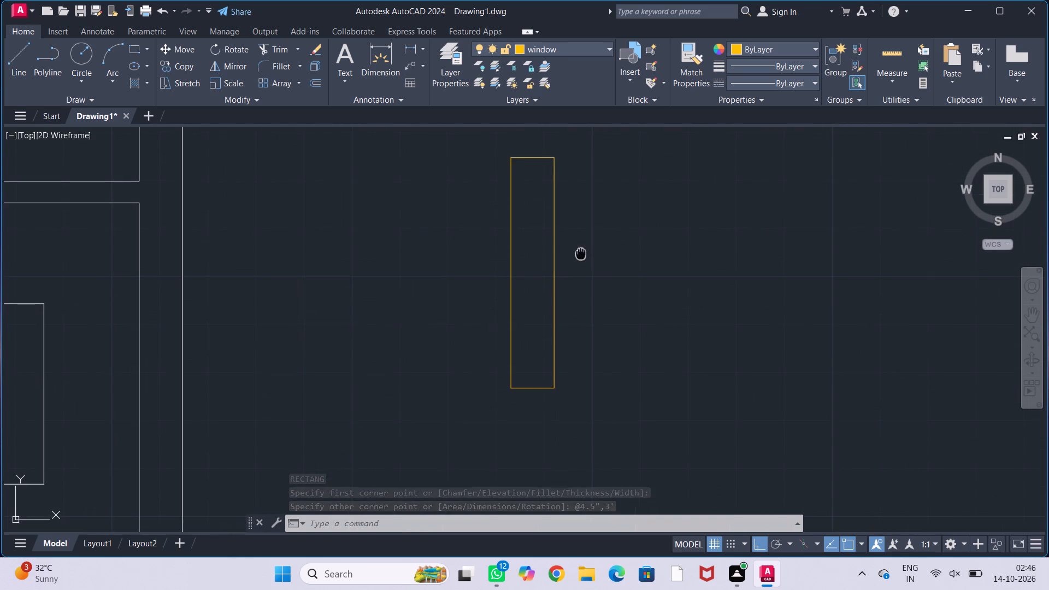
pyautogui.moveTo(579, 252); pyautogui.dragTo(547, 280, button='middle')
pyautogui.press('l')
pyautogui.press('Return')
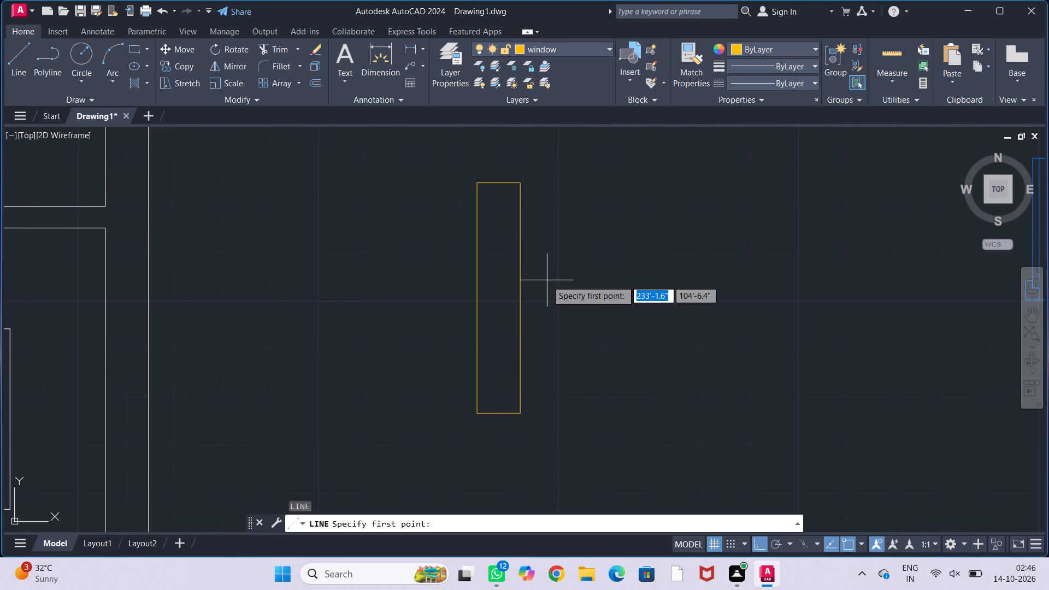
pyautogui.click(500, 184)
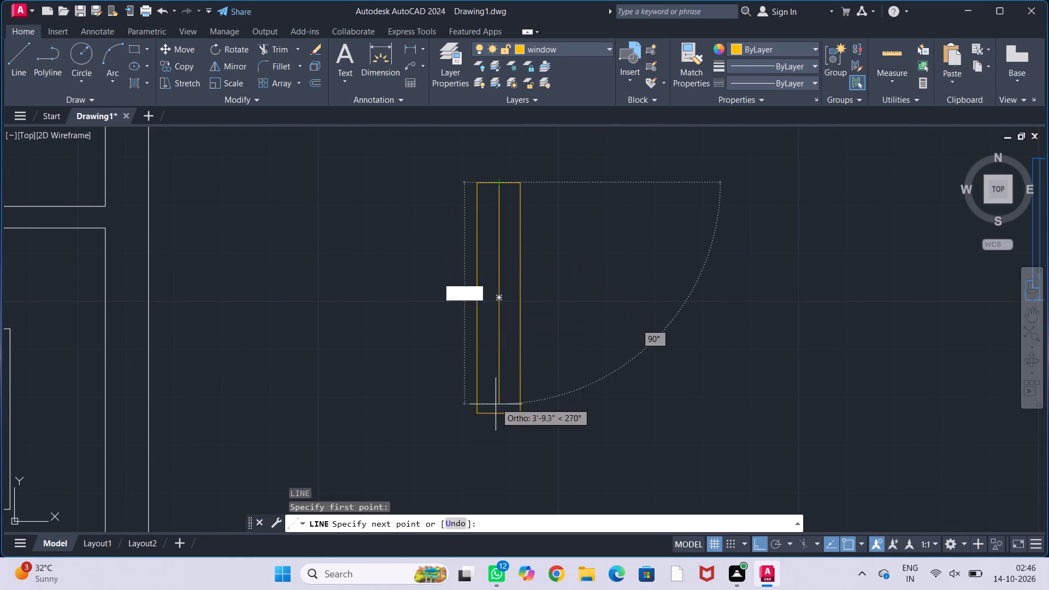
pyautogui.click(498, 411)
pyautogui.press('Escape')
pyautogui.press('Escape')
pyautogui.press('Escape')
pyautogui.press('Escape')
# Offset the 9" by 4' rectangle's centre line 1" to each side.
pyautogui.scroll(-2, 596, 316)
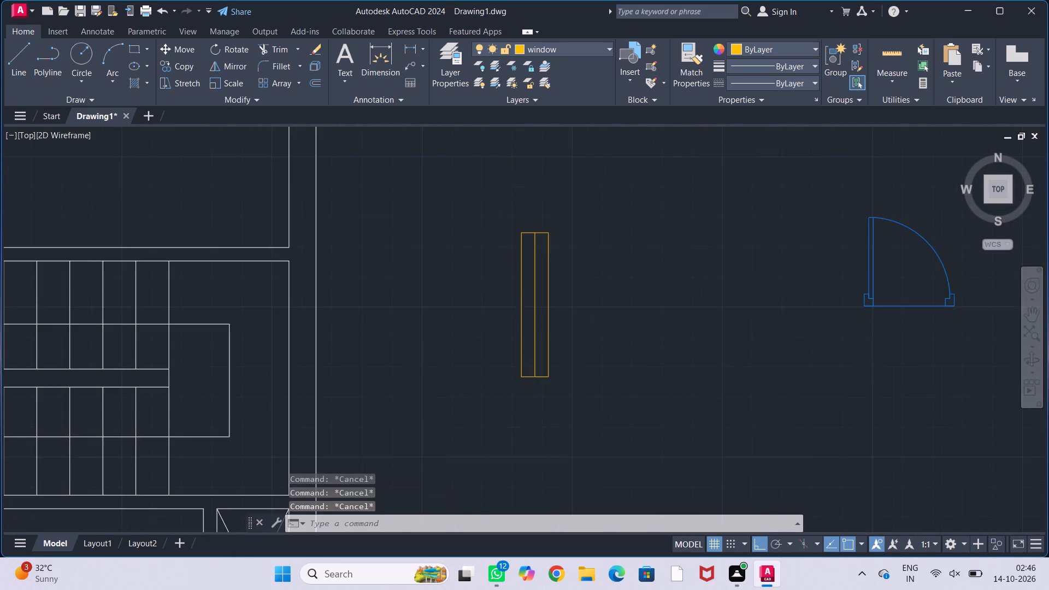
pyautogui.moveTo(600, 315); pyautogui.dragTo(563, 312, button='middle')
pyautogui.scroll(2, 527, 326)
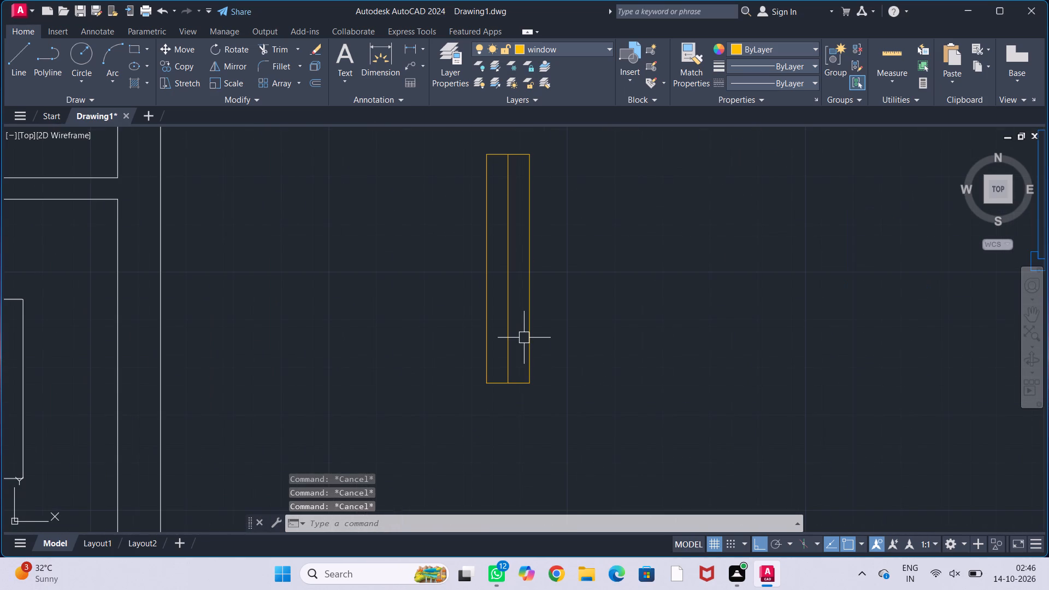
pyautogui.write('off')
pyautogui.press('Return')
pyautogui.write('1"')
pyautogui.press('Return')
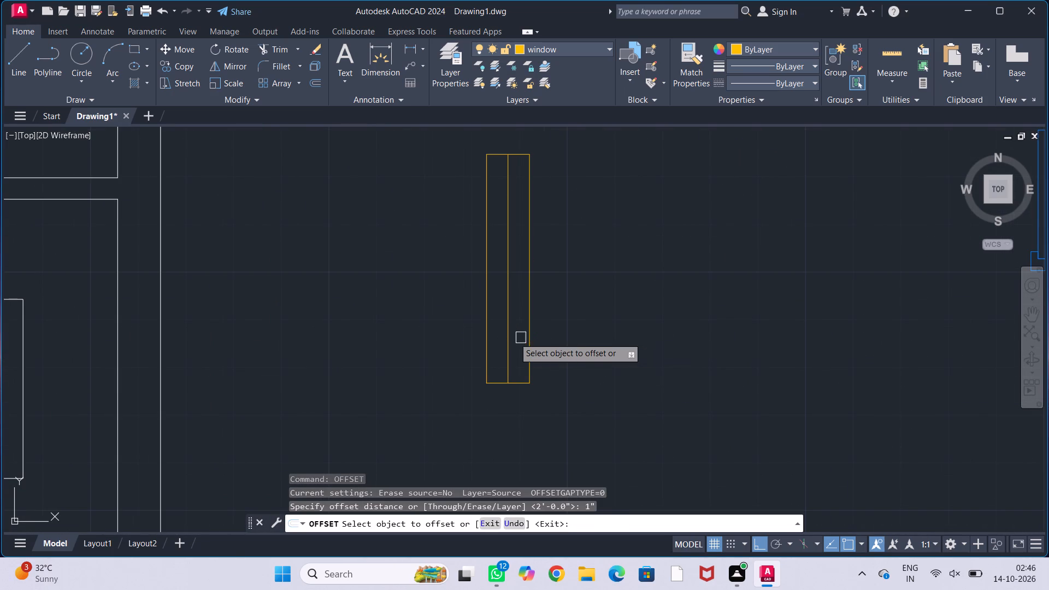
pyautogui.click(508, 341)
pyautogui.click(532, 347)
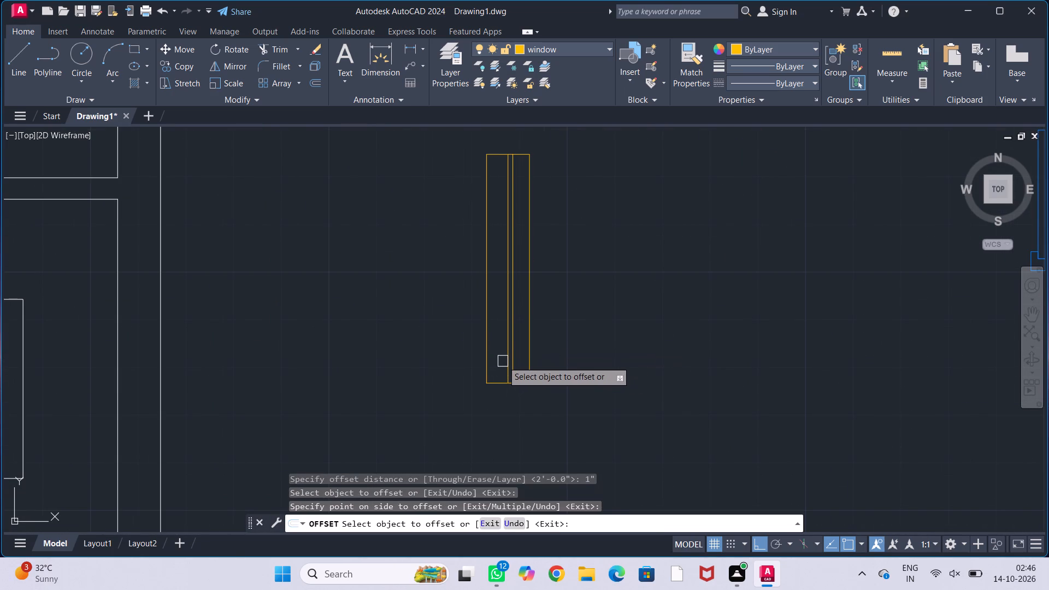
pyautogui.click(506, 339)
pyautogui.click(484, 349)
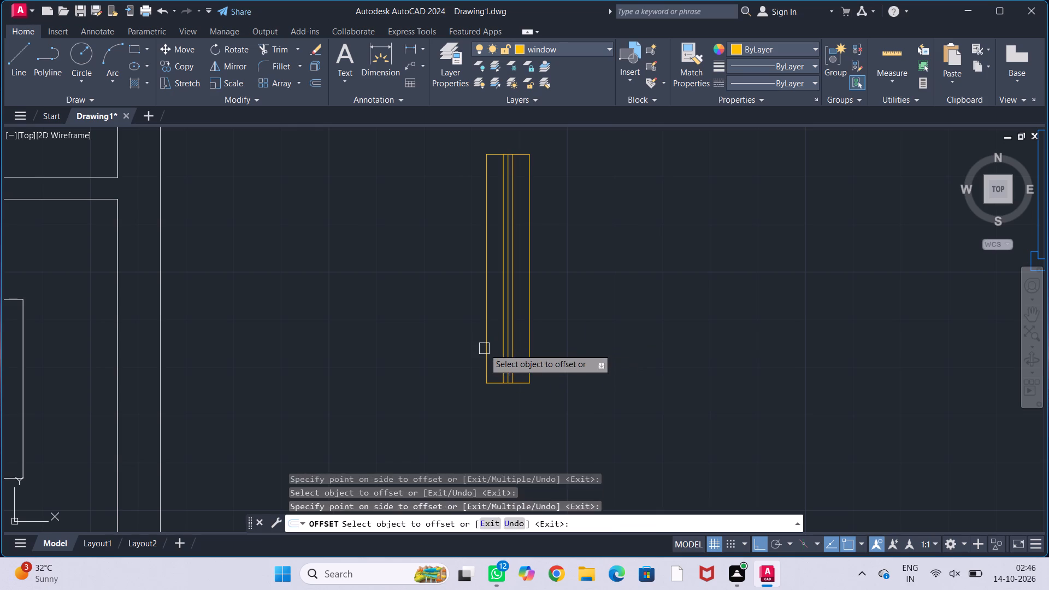
pyautogui.press('Escape')
pyautogui.press('Escape')
pyautogui.press('Escape')
pyautogui.press('Escape')
pyautogui.press('Escape')
# Delete the original centre line from the 9" by 4' window, keeping the two offset lines.
pyautogui.scroll(3, 508, 353)
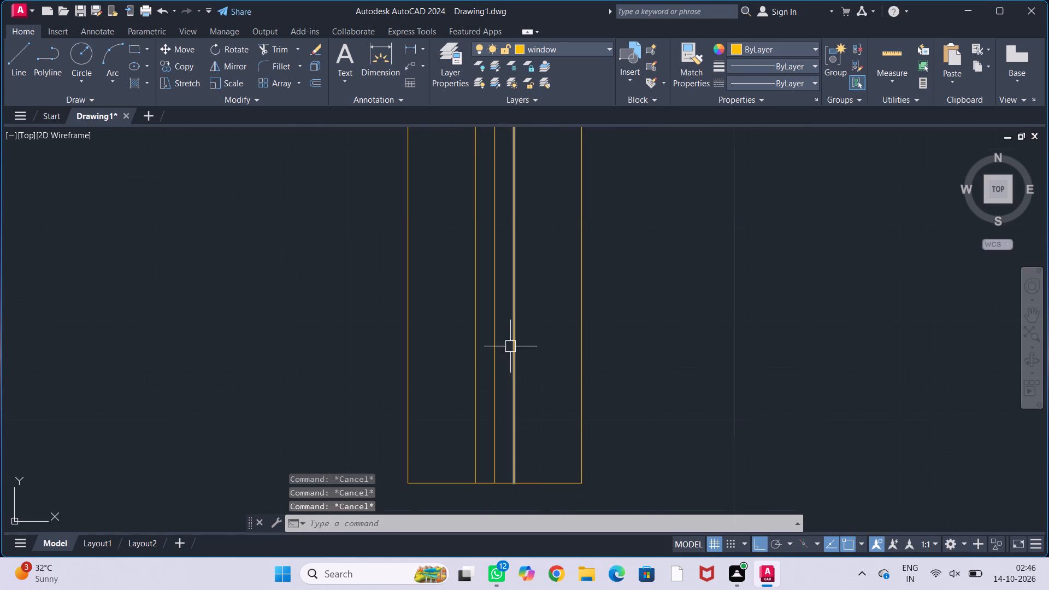
pyautogui.click(498, 373)
pyautogui.press('Delete')
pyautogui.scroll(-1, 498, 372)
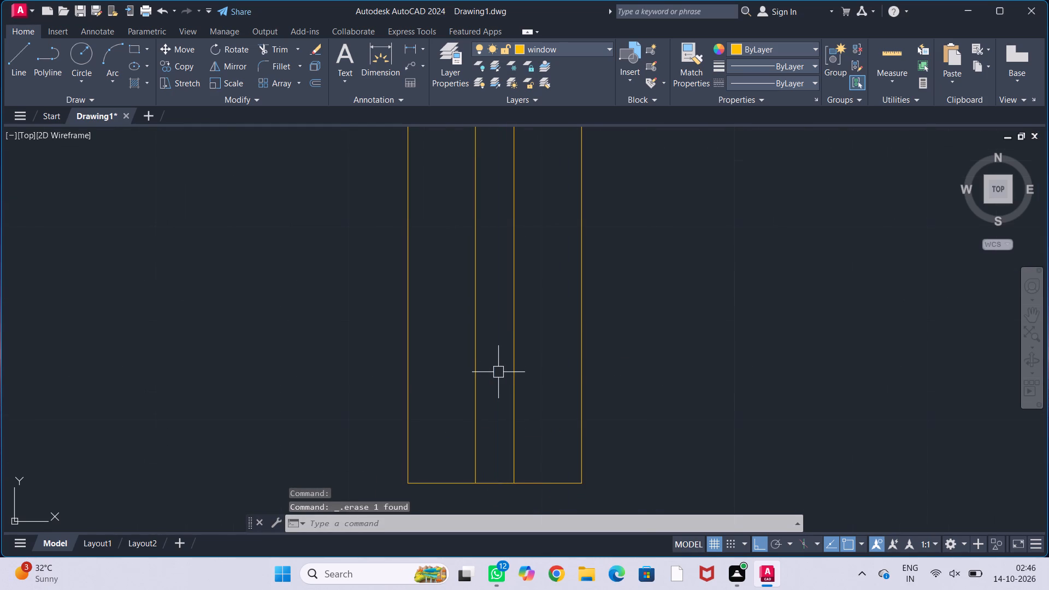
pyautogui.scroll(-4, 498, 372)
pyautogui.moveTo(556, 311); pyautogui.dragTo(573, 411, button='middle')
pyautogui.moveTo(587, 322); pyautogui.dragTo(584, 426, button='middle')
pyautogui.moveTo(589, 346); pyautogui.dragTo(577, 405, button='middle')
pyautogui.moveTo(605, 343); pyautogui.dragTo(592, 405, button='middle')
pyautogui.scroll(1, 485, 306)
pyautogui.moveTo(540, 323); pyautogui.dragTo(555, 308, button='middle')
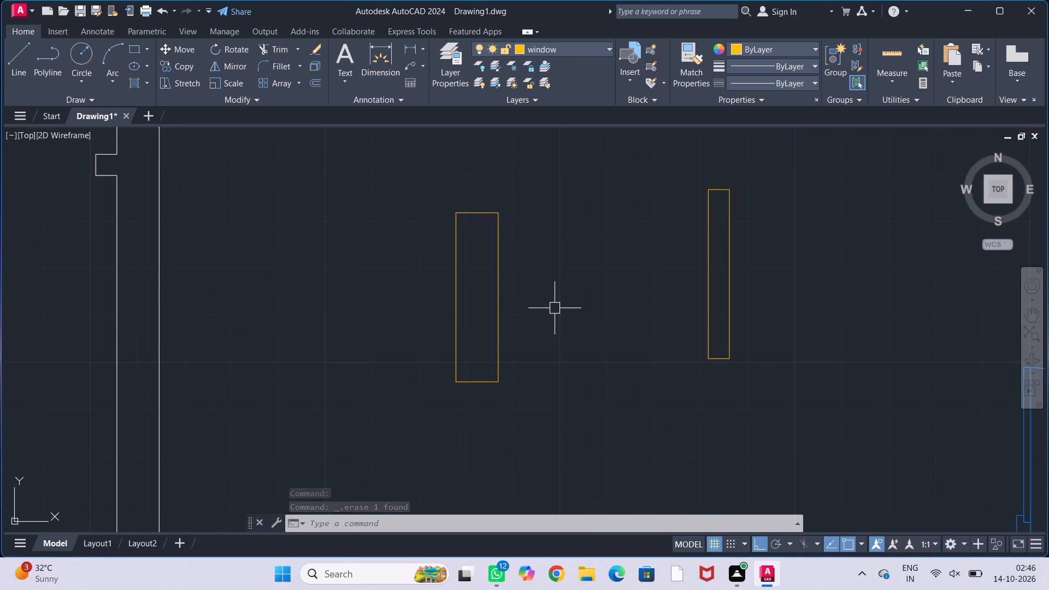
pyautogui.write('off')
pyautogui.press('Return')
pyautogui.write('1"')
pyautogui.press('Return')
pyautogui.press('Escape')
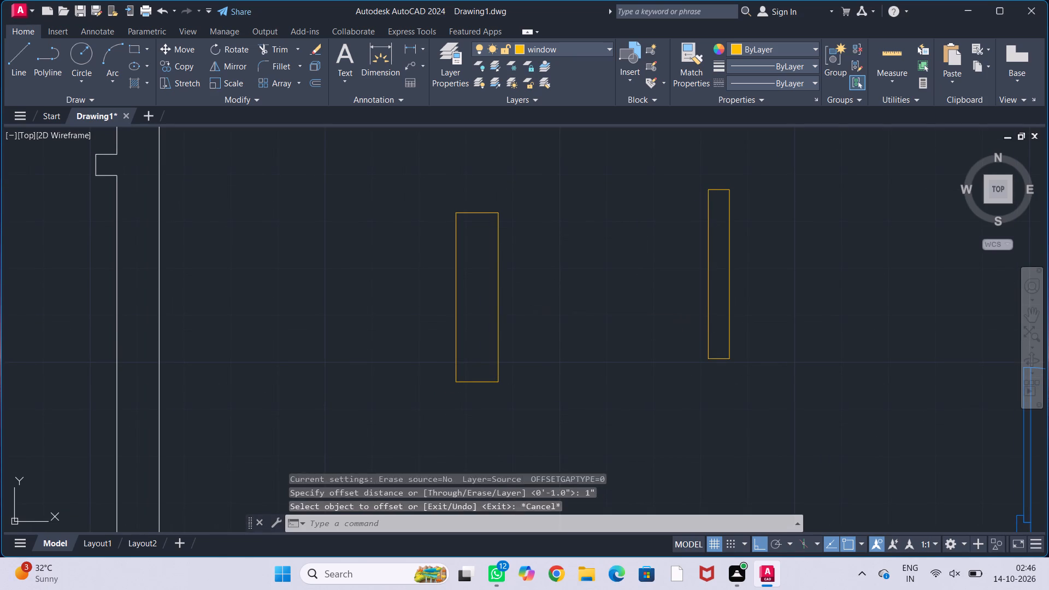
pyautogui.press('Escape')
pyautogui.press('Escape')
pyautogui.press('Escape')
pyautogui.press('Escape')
# Draw a vertical centre line in the 9" by 3' rectangle from its top edge's midpoint to its bottom edge's midpoint.
pyautogui.press('l')
pyautogui.press('Return')
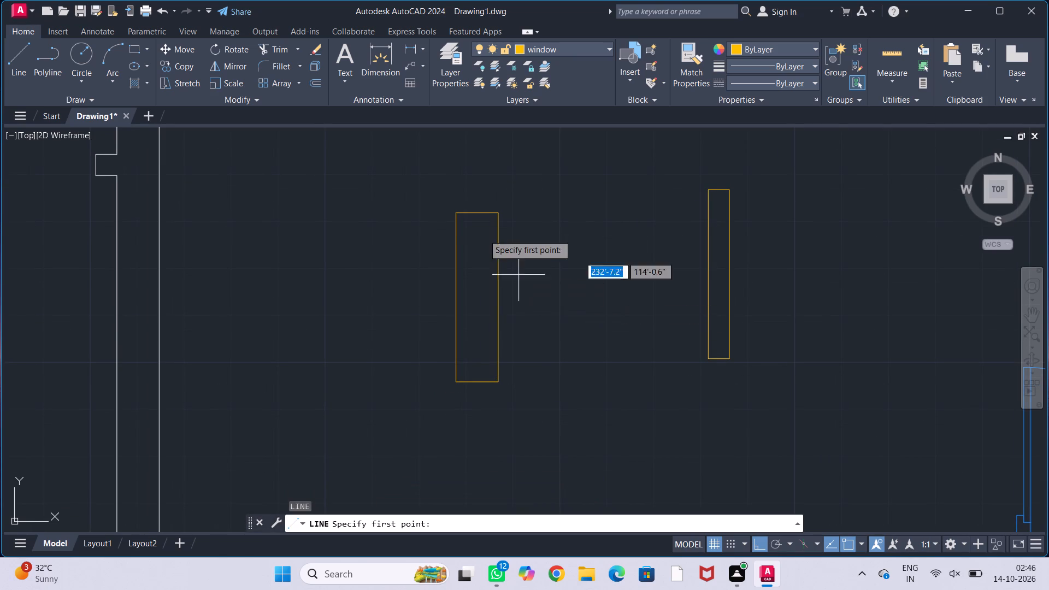
pyautogui.click(472, 211)
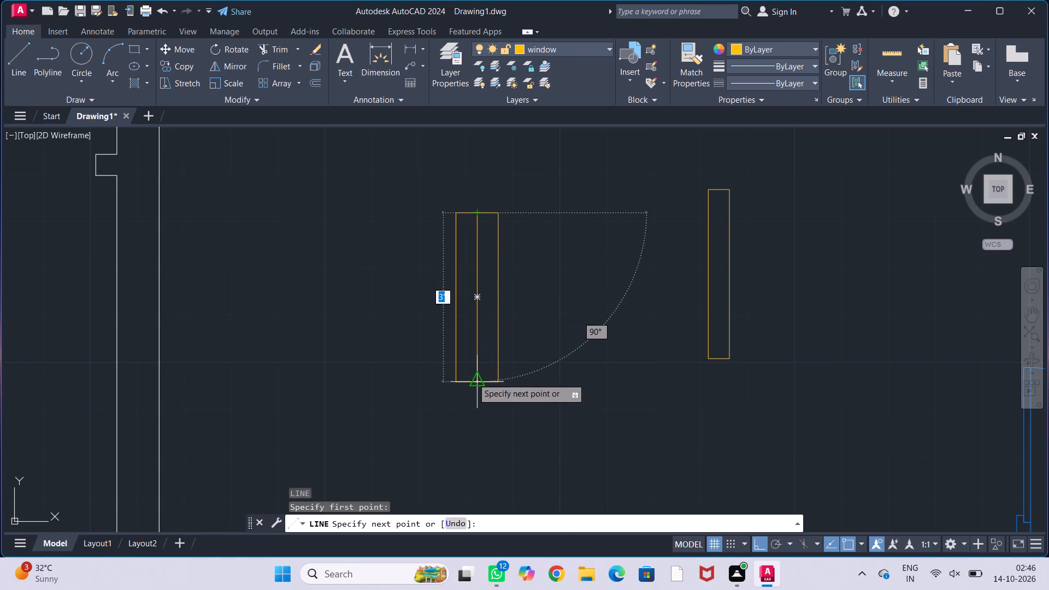
pyautogui.click(475, 380)
pyautogui.press('Escape')
pyautogui.press('Escape')
pyautogui.scroll(1, 484, 350)
pyautogui.press('Escape')
# Offset the 9" by 3' rectangle's centre line 1" to each side.
pyautogui.moveTo(484, 341); pyautogui.dragTo(510, 362, button='middle')
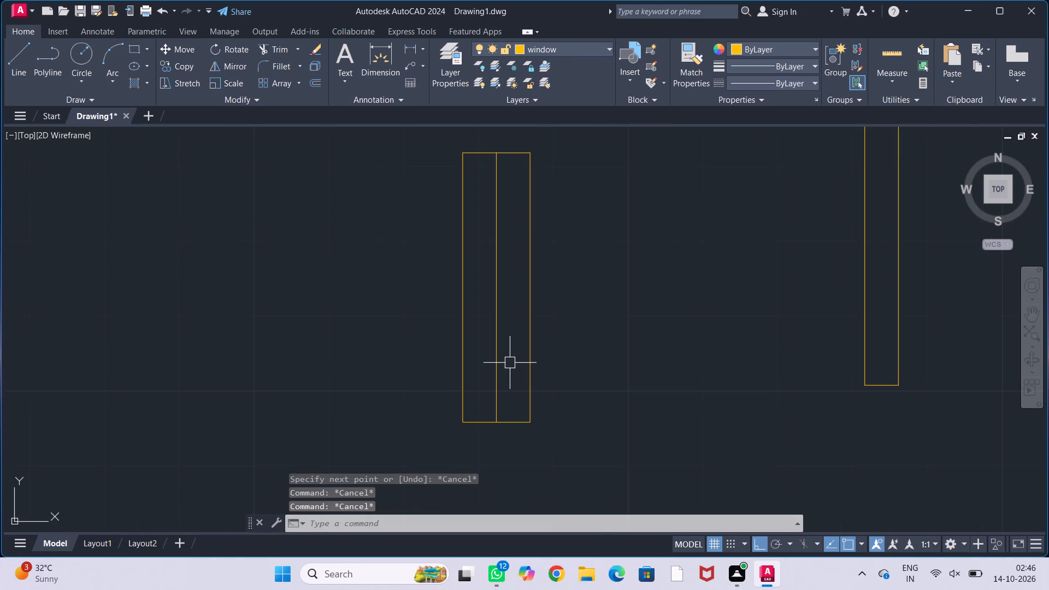
pyautogui.write('off')
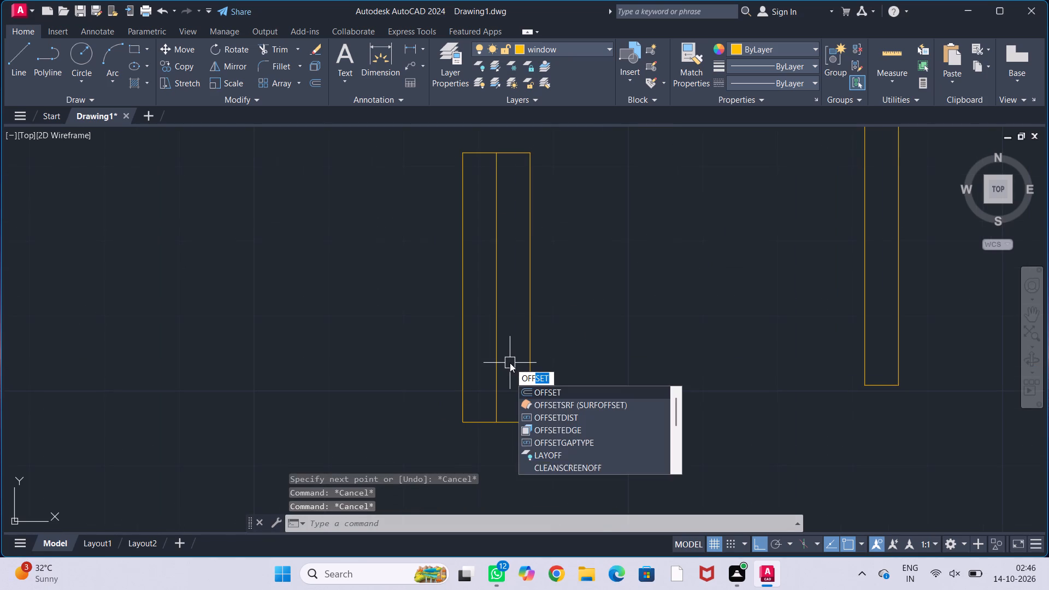
pyautogui.press('Return')
pyautogui.write('1"')
pyautogui.press('Return')
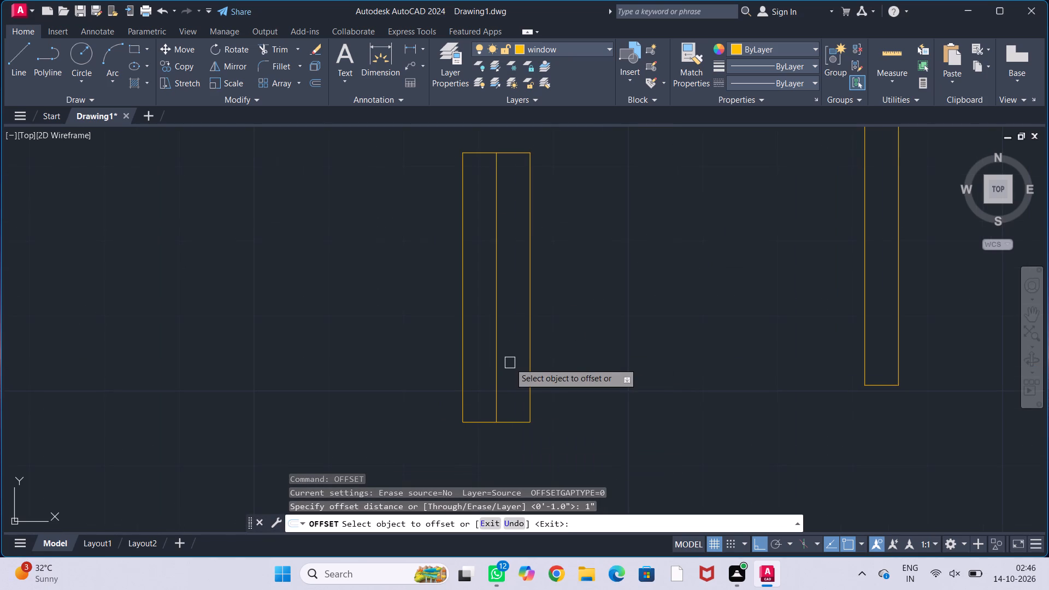
pyautogui.click(494, 365)
pyautogui.click(520, 369)
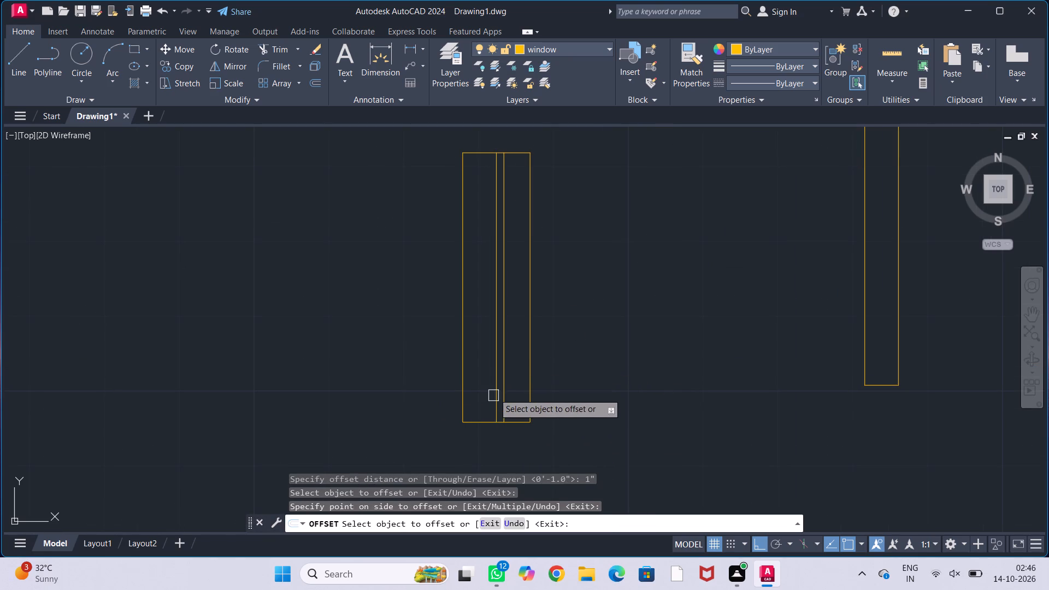
pyautogui.click(494, 385)
pyautogui.click(481, 387)
pyautogui.press('Escape')
pyautogui.press('Escape')
pyautogui.press('Escape')
# Delete the original centre line from the 9" by 3' window, keeping the two offset lines.
pyautogui.click(497, 382)
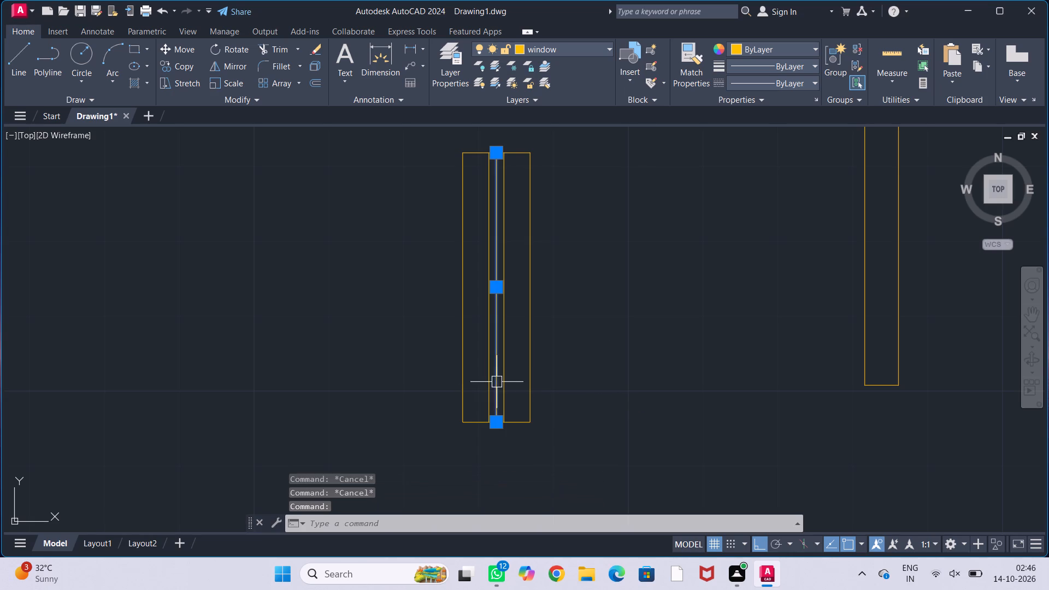
pyautogui.press('Delete')
# Draw a vertical centre line in the 4.5" by 3' rectangle from its top edge's midpoint to its bottom edge's midpoint.
pyautogui.scroll(-2, 615, 367)
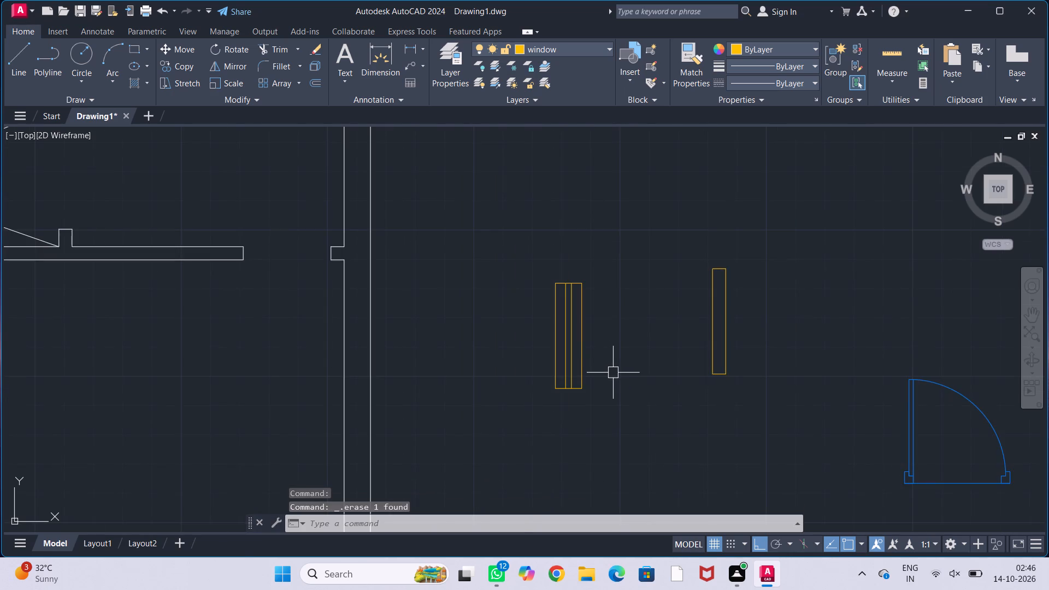
pyautogui.moveTo(613, 373); pyautogui.dragTo(567, 259, button='middle')
pyautogui.moveTo(580, 298); pyautogui.dragTo(486, 323, button='middle')
pyautogui.moveTo(550, 247); pyautogui.dragTo(480, 303, button='middle')
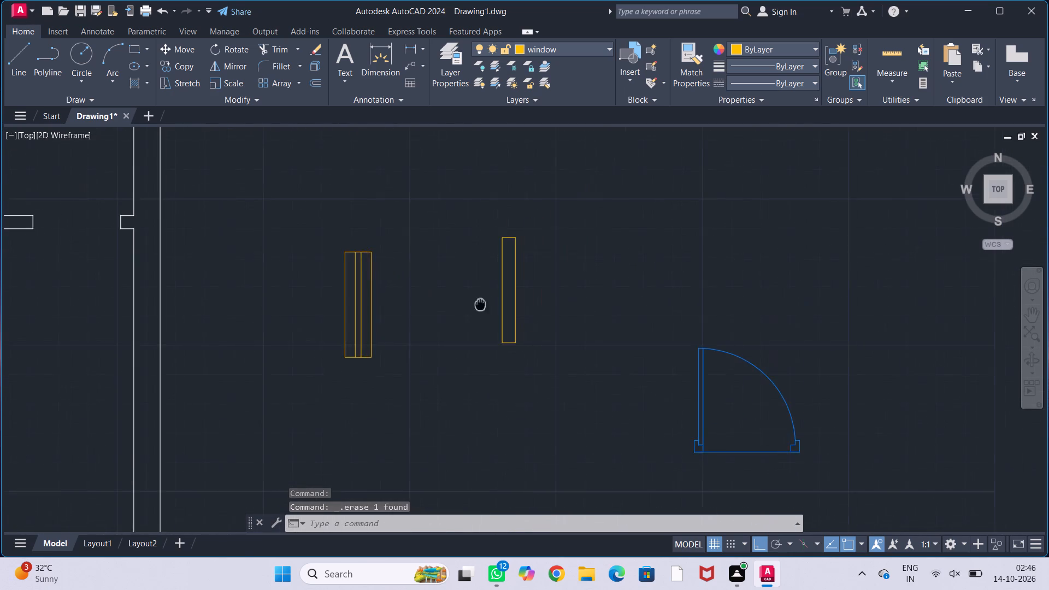
pyautogui.scroll(1, 500, 292)
pyautogui.moveTo(500, 290); pyautogui.dragTo(481, 310, button='middle')
pyautogui.press('l')
pyautogui.press('Return')
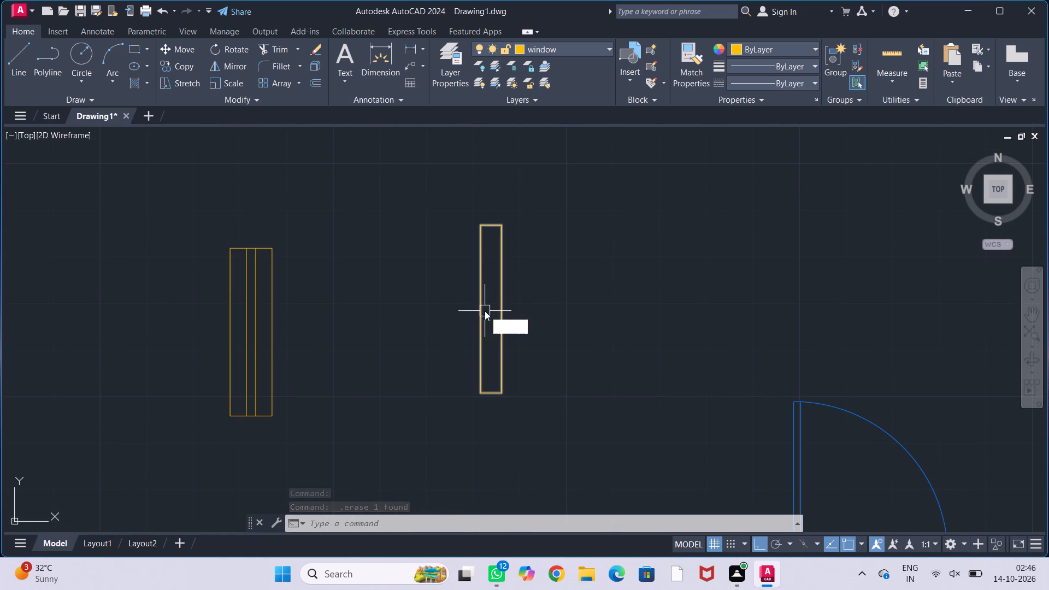
pyautogui.scroll(2, 500, 219)
pyautogui.moveTo(474, 239); pyautogui.dragTo(473, 261)
pyautogui.scroll(-2, 466, 353)
pyautogui.moveTo(466, 379); pyautogui.dragTo(479, 279, button='middle')
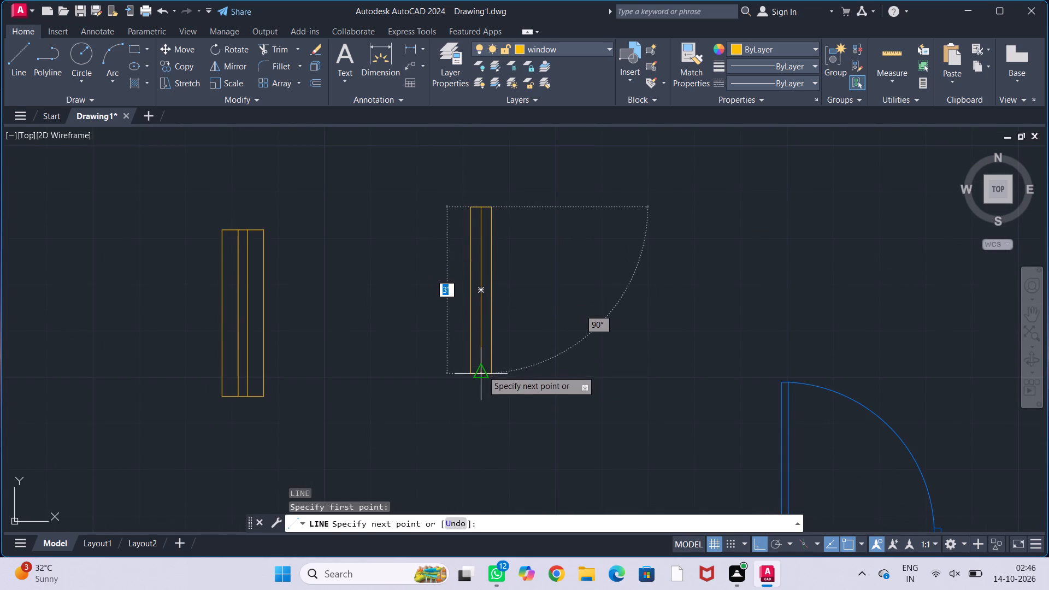
pyautogui.click(482, 373)
pyautogui.press('Escape')
pyautogui.press('Escape')
pyautogui.press('Escape')
pyautogui.press('Escape')
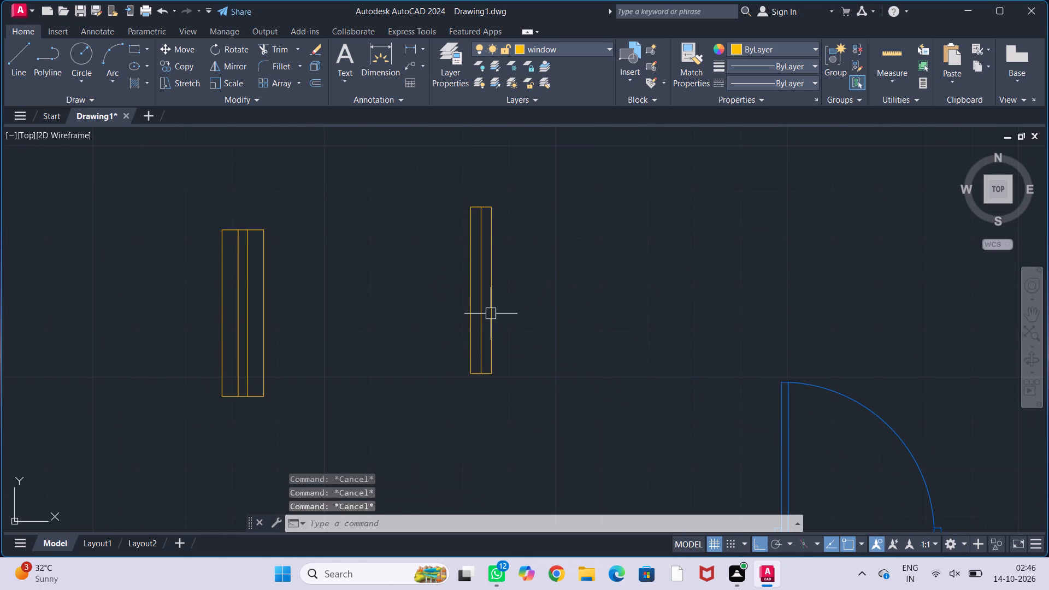
# Offset the 4.5" by 3' rectangle's centre line 0.5" to each side.
pyautogui.write('off')
pyautogui.press('Return')
pyautogui.write('0.')
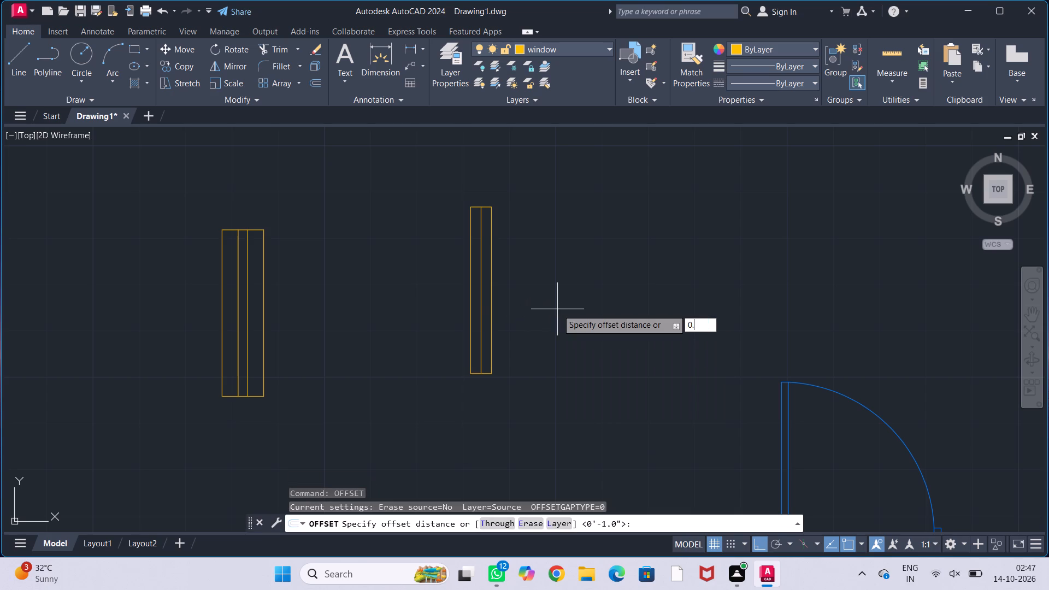
pyautogui.write('5"')
pyautogui.press('Return')
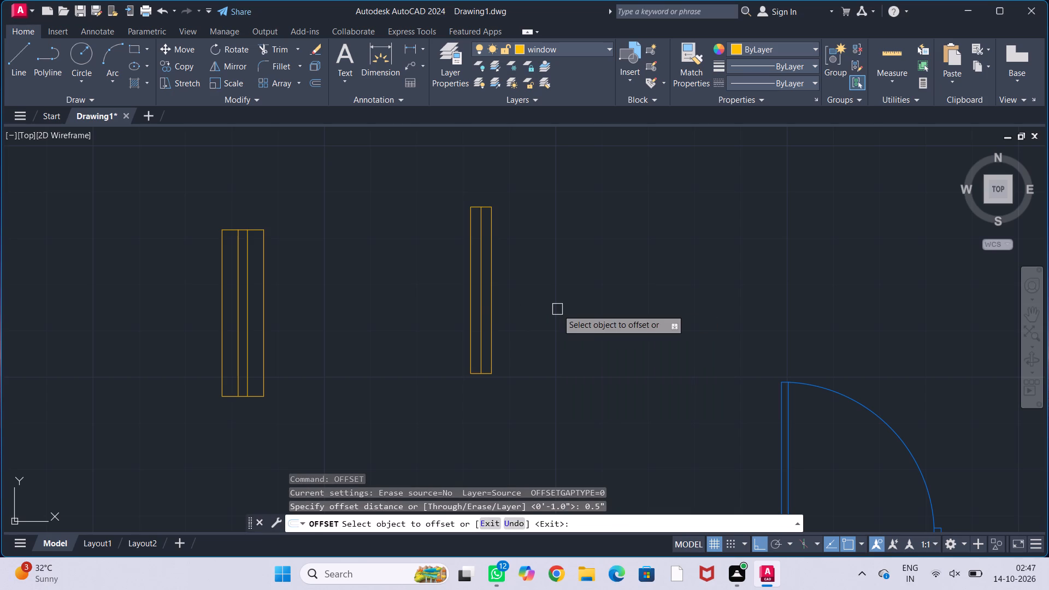
pyautogui.scroll(2, 463, 346)
pyautogui.click(504, 367)
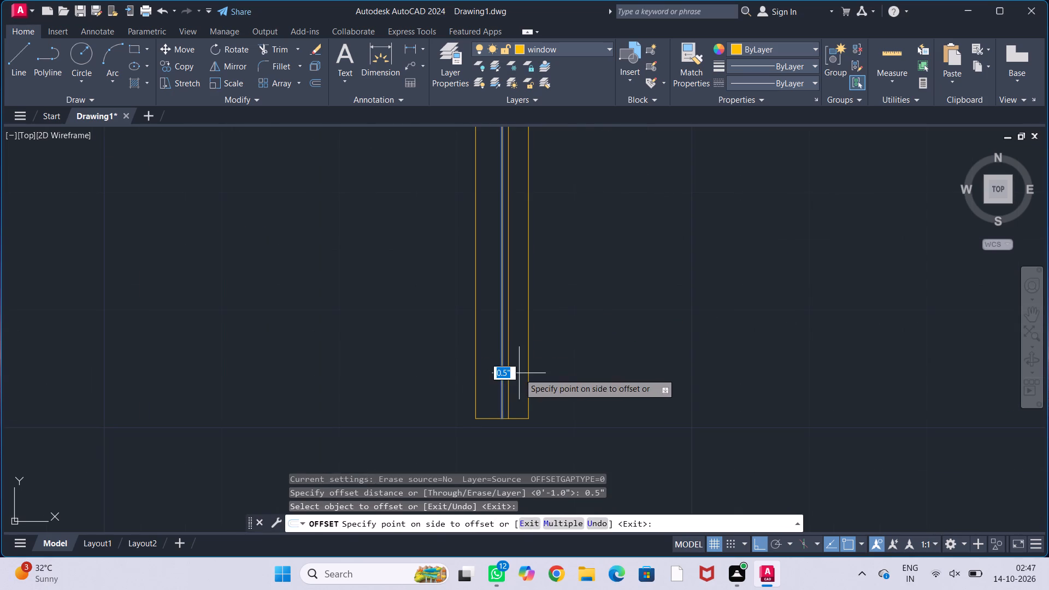
pyautogui.click(519, 373)
pyautogui.scroll(2, 502, 386)
pyautogui.click(496, 385)
pyautogui.click(449, 393)
pyautogui.press('Escape')
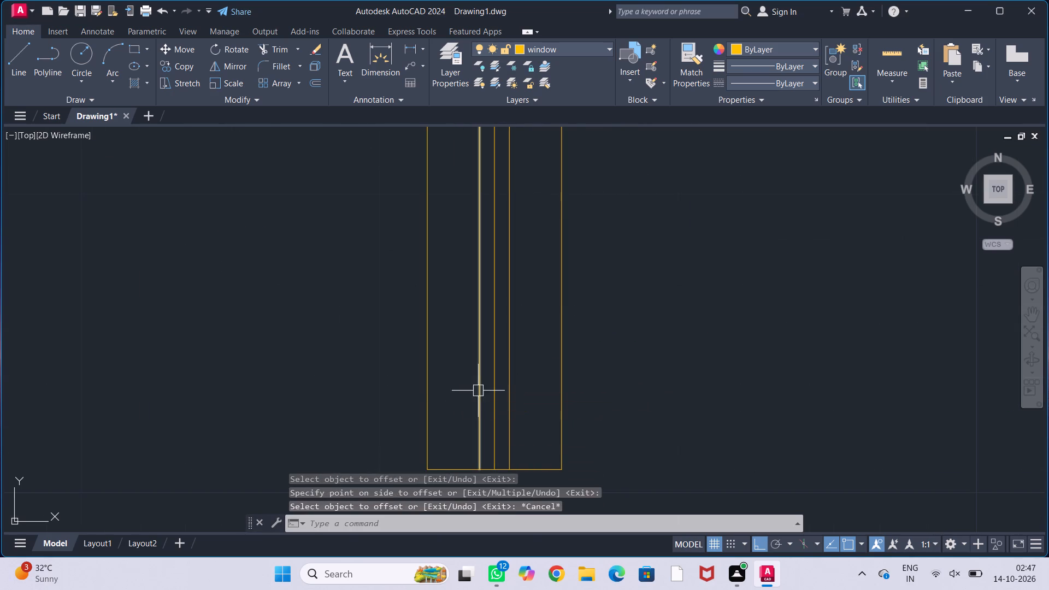
pyautogui.press('Escape')
pyautogui.press('Escape')
pyautogui.press('Escape')
# Delete the original centre line from the 4.5" by 3' window, keeping the two offset lines.
pyautogui.click(494, 397)
pyautogui.press('Delete')
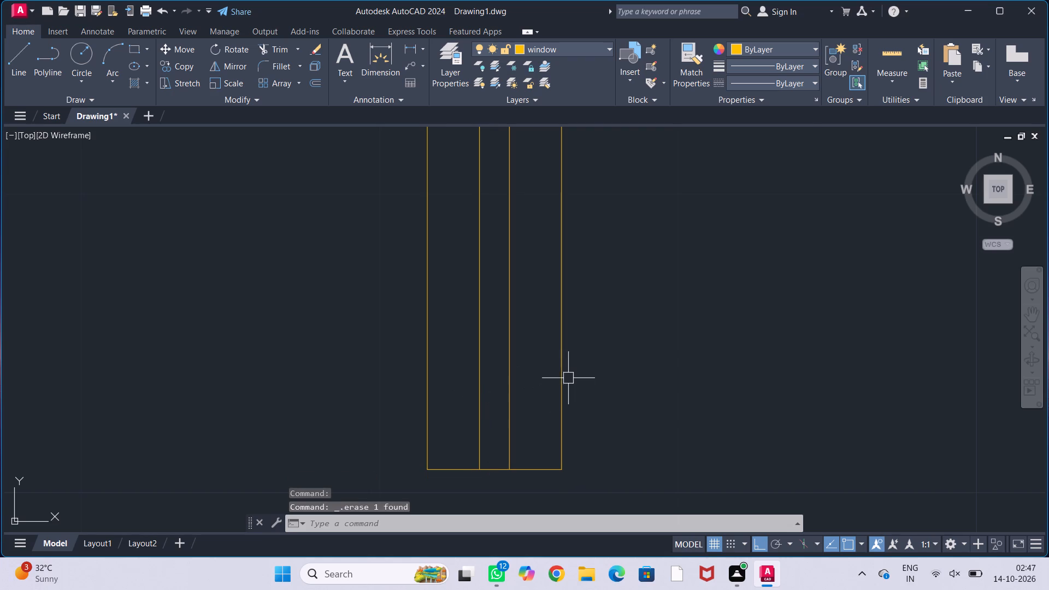
# Convert the 9" by 4' window rectangle and its two inner lines into a block named w1.
pyautogui.scroll(-6, 567, 378)
pyautogui.moveTo(579, 392); pyautogui.dragTo(613, 237, button='middle')
pyautogui.scroll(-1, 609, 294)
pyautogui.moveTo(598, 310); pyautogui.dragTo(604, 266, button='middle')
pyautogui.moveTo(527, 275); pyautogui.dragTo(539, 276)
pyautogui.click(599, 408)
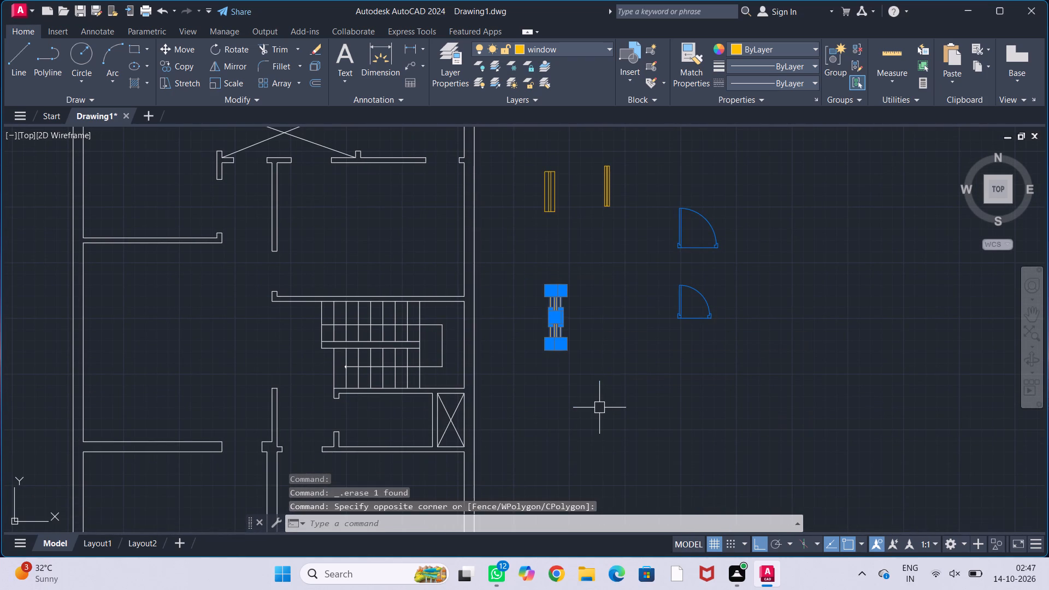
pyautogui.press('b')
pyautogui.press('Return')
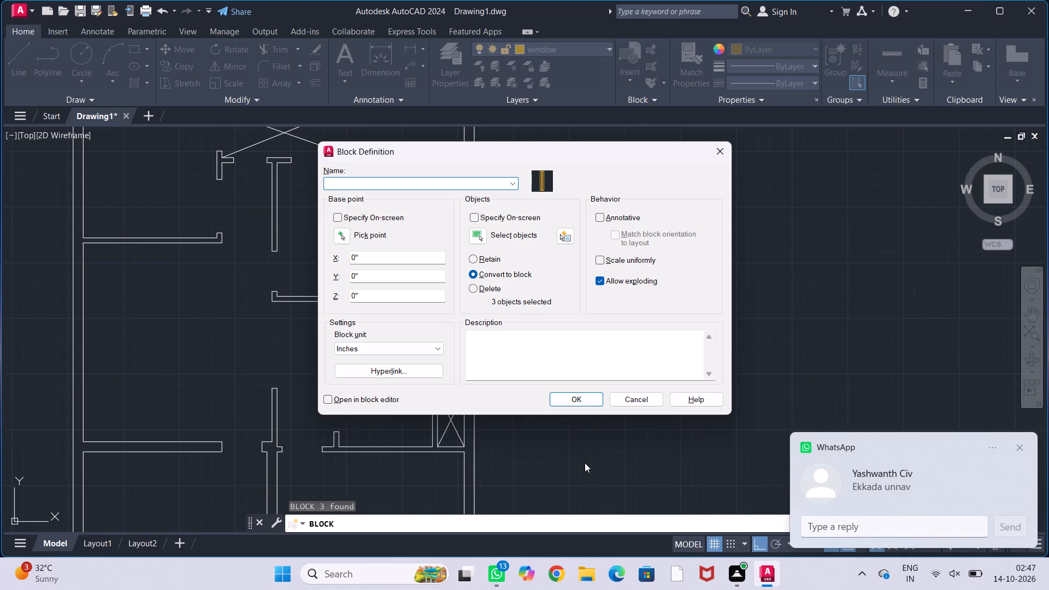
pyautogui.press('w')
pyautogui.press('1')
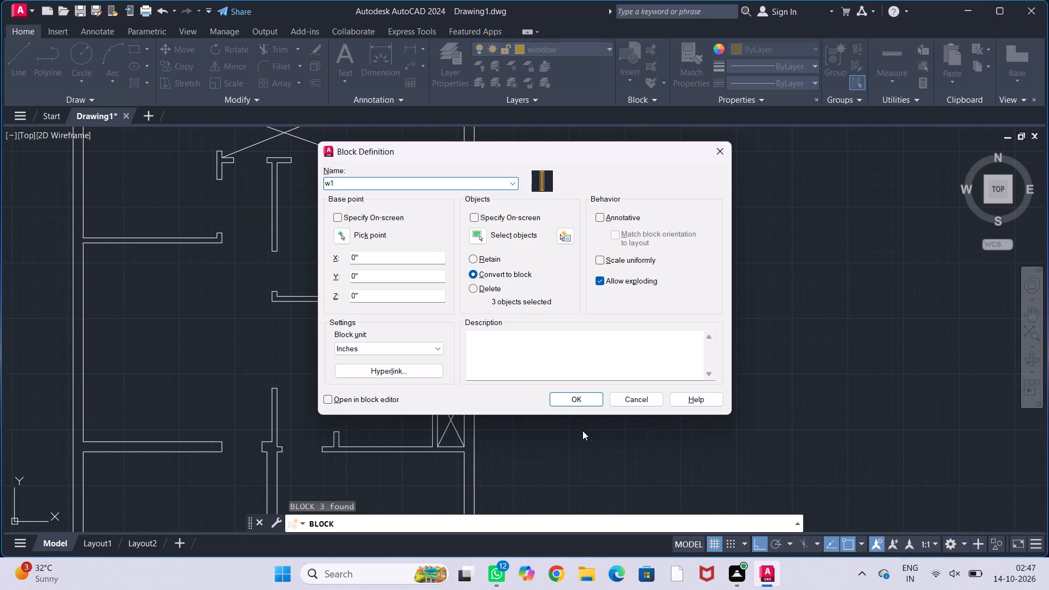
pyautogui.click(580, 394)
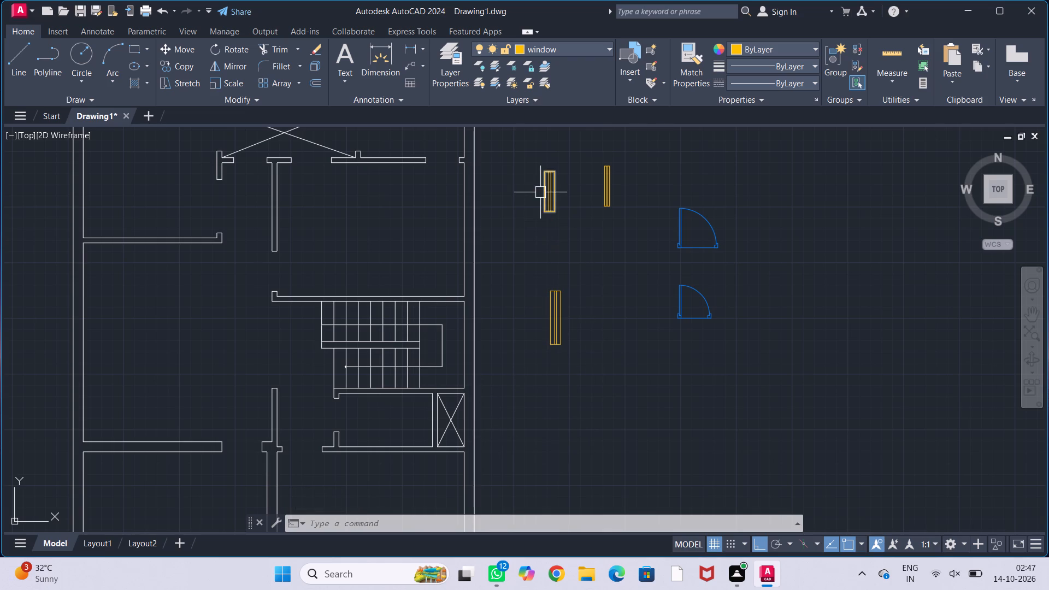
# Convert the 9" by 3' window rectangle and its two inner lines into a block named w2.
pyautogui.moveTo(530, 157); pyautogui.dragTo(570, 154)
pyautogui.click(569, 245)
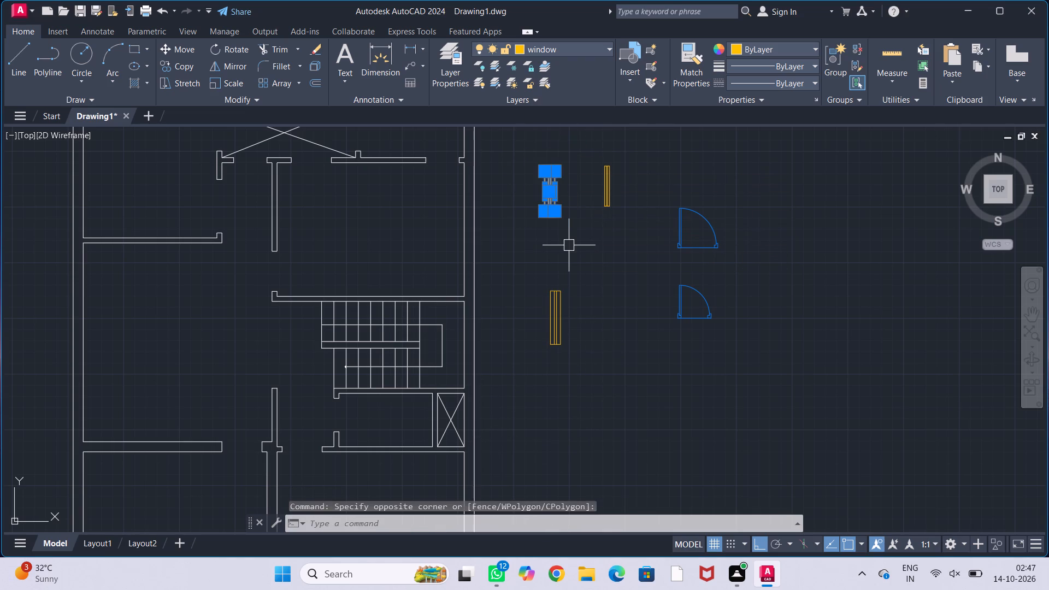
pyautogui.press('b')
pyautogui.press('Return')
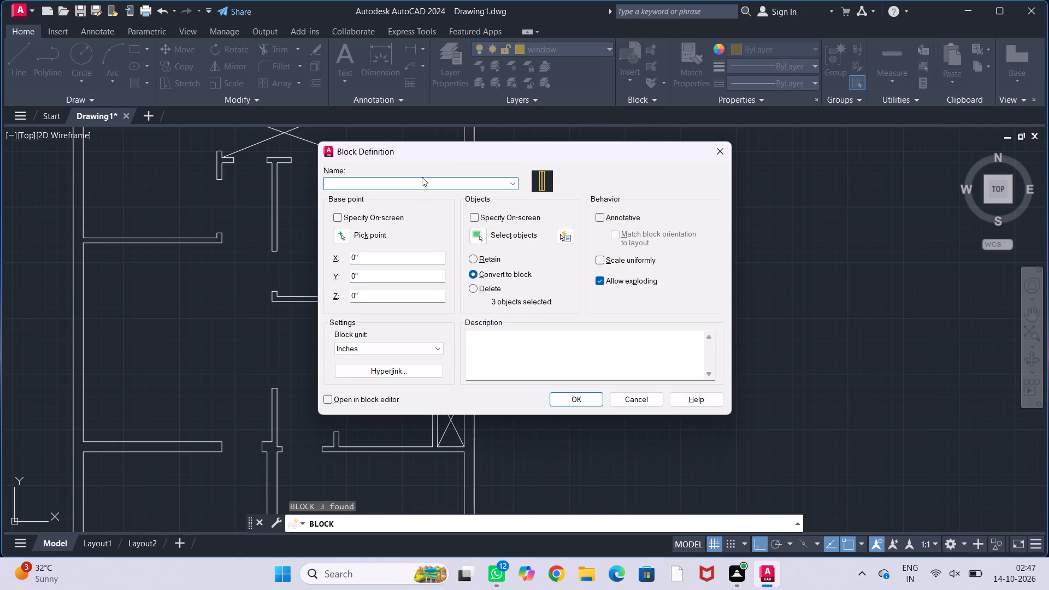
pyautogui.press('w')
pyautogui.press('2')
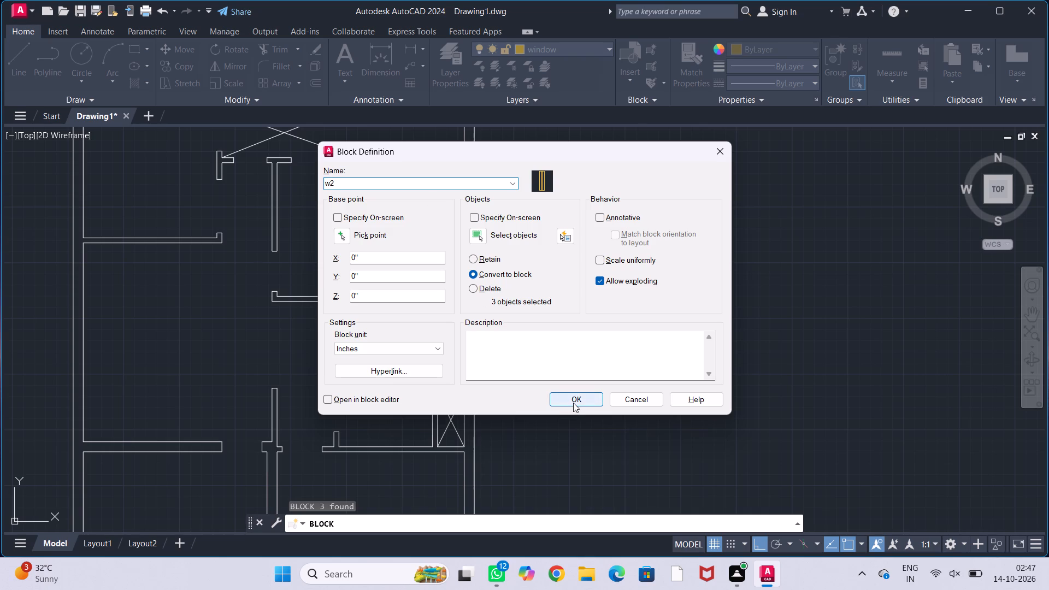
pyautogui.click(573, 403)
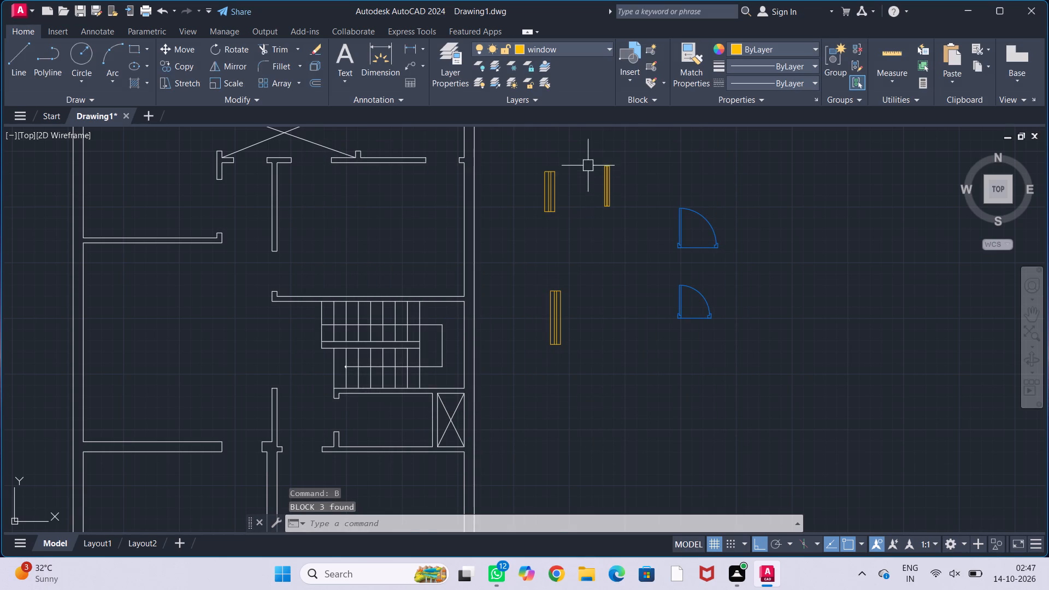
# Convert the 4.5" by 3' window rectangle and its two inner lines into a block named w3.
pyautogui.moveTo(589, 160); pyautogui.dragTo(606, 158)
pyautogui.click(641, 233)
pyautogui.press('b')
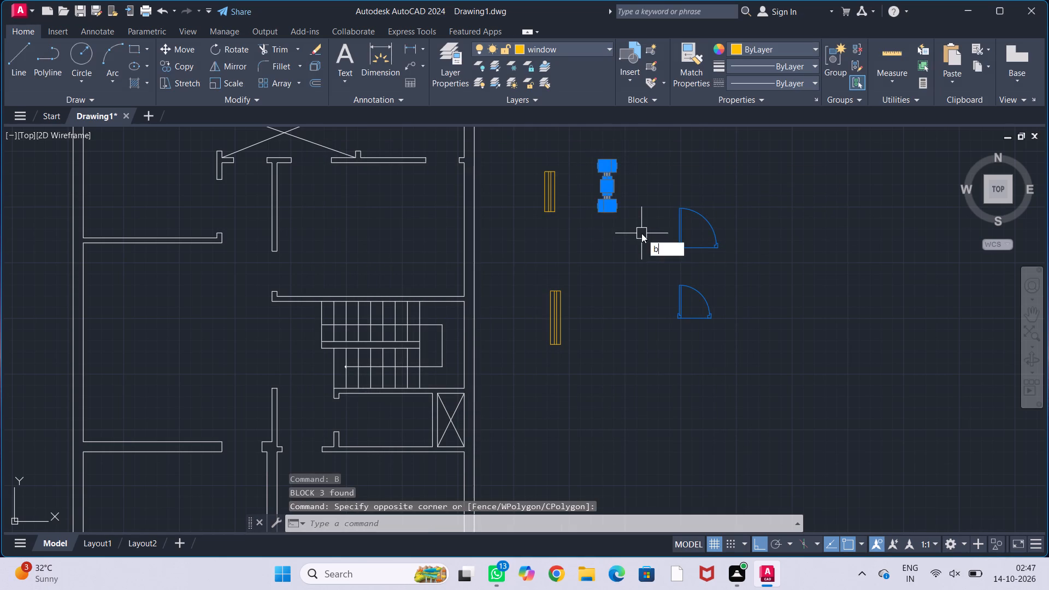
pyautogui.press('Return')
pyautogui.write('w3')
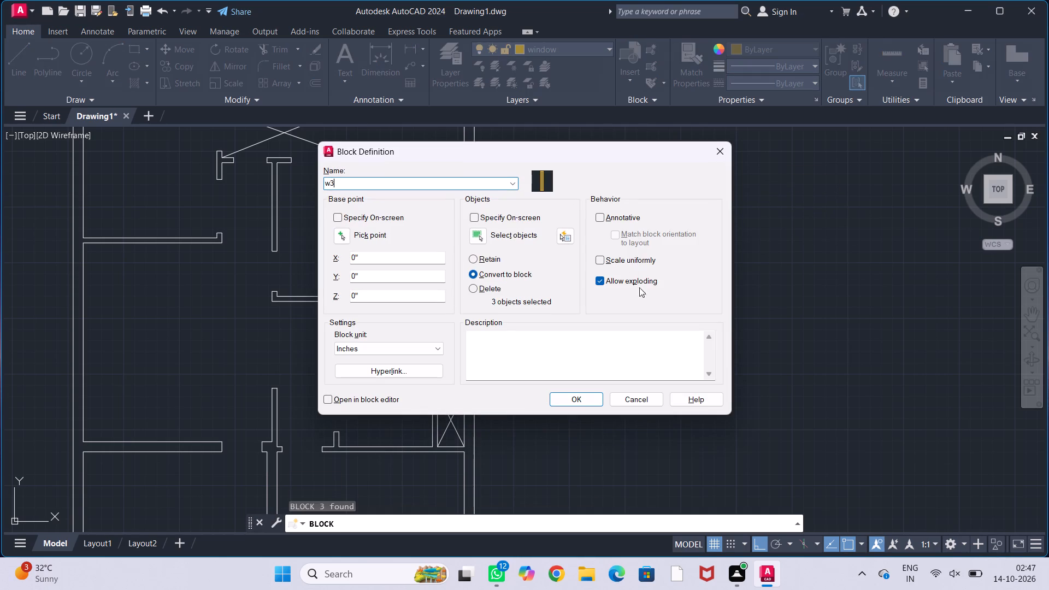
pyautogui.click(568, 397)
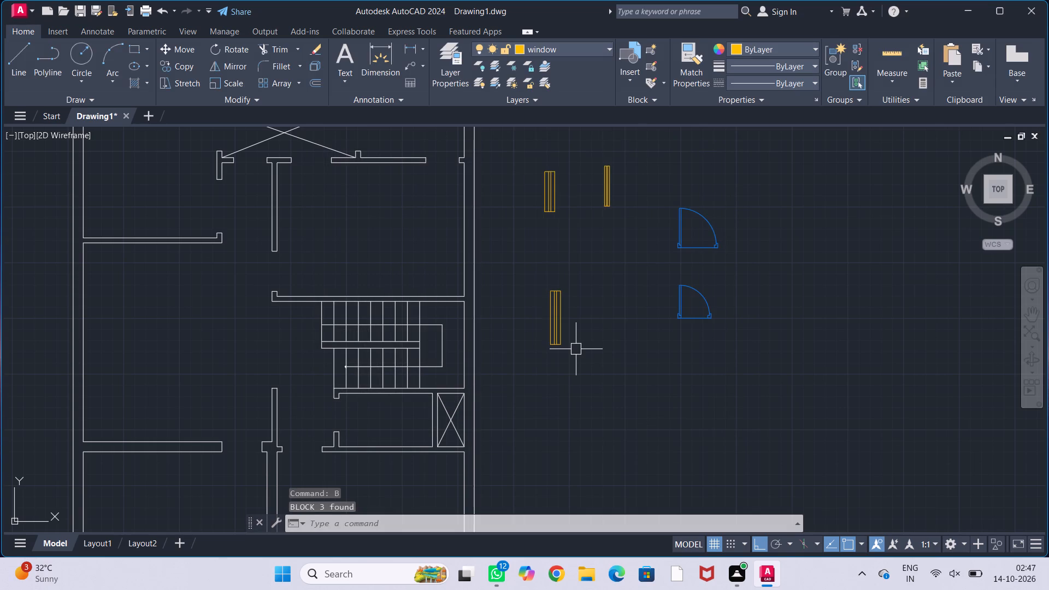
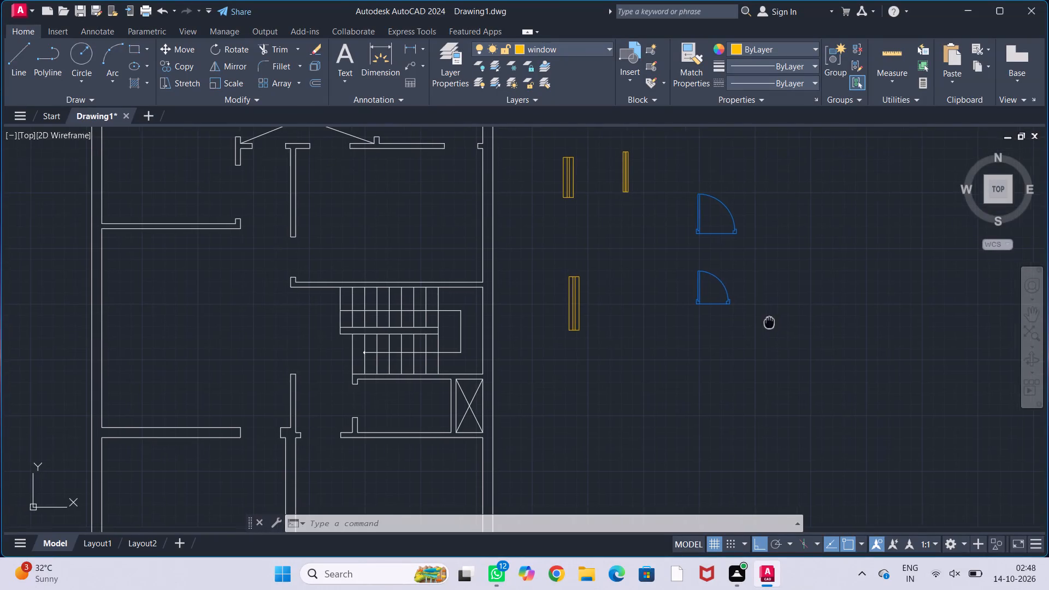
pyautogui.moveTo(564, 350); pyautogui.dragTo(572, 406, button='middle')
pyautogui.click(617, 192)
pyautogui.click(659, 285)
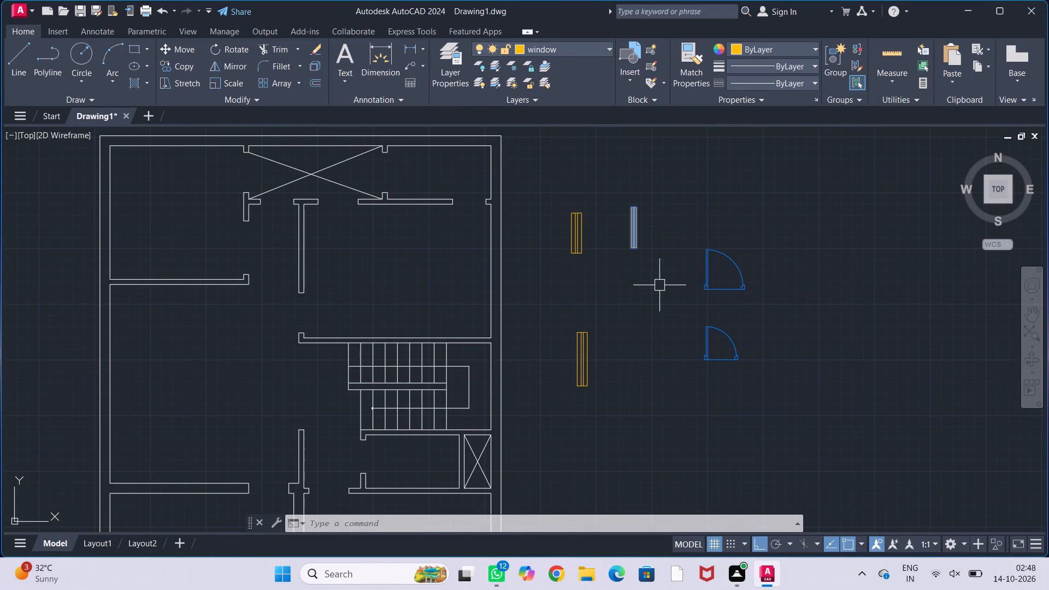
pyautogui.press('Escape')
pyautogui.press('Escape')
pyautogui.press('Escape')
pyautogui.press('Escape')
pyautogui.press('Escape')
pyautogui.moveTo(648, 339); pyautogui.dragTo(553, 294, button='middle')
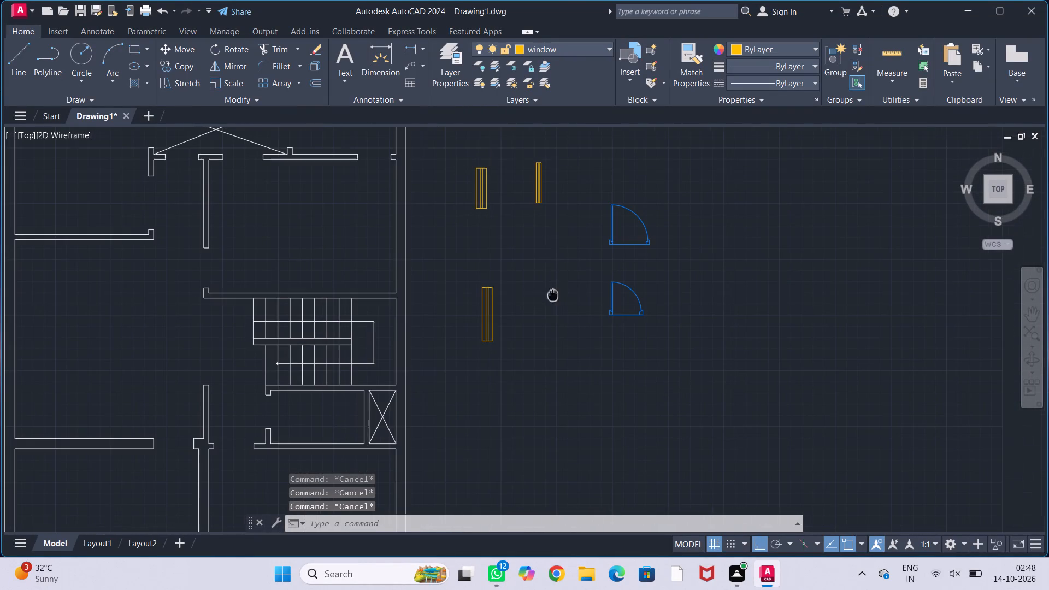
# Make the ventilator layer current.
pyautogui.click(575, 46)
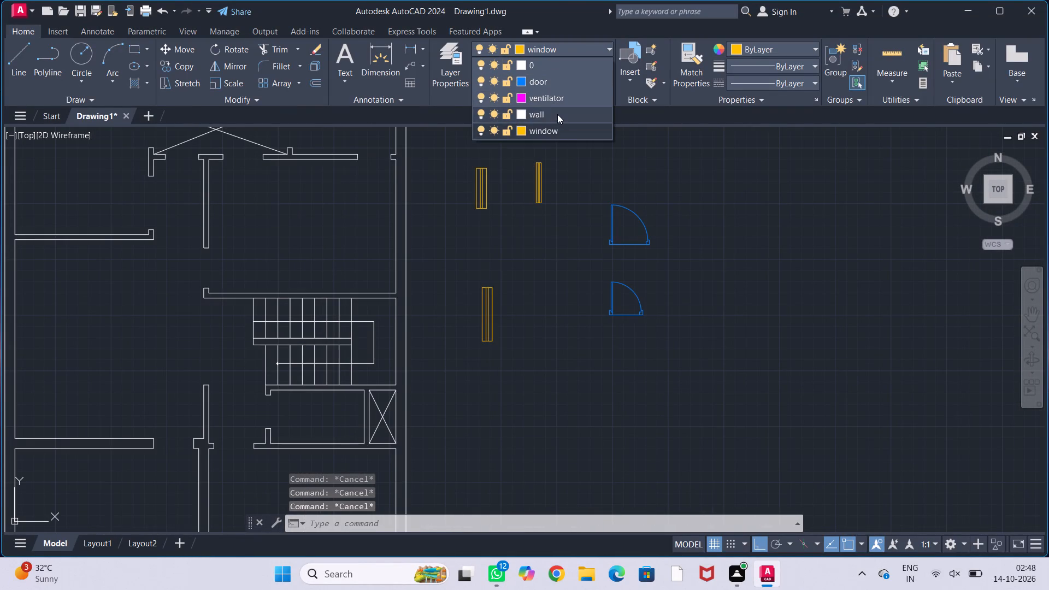
pyautogui.click(559, 95)
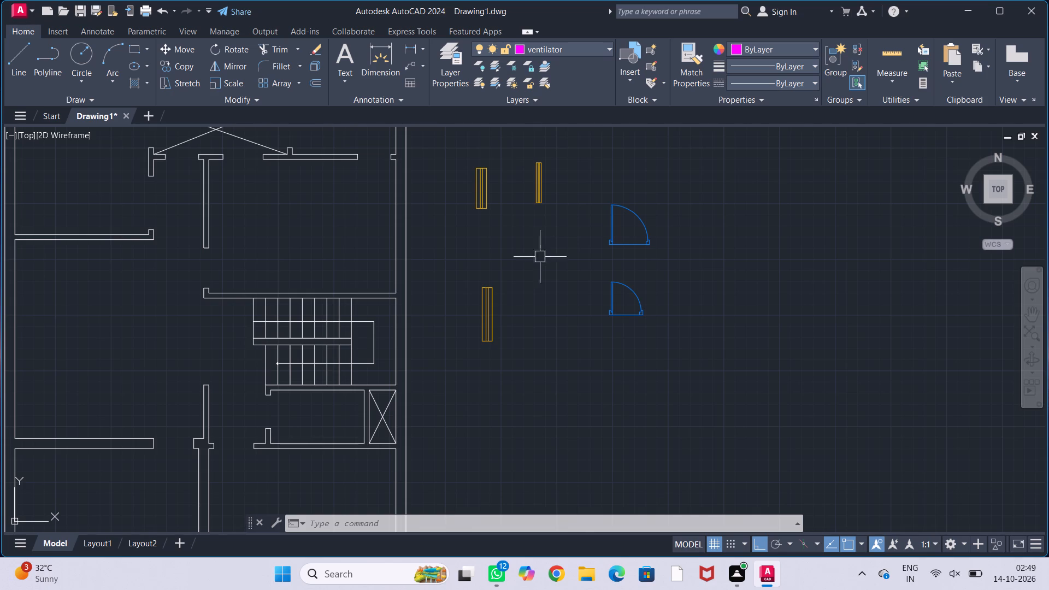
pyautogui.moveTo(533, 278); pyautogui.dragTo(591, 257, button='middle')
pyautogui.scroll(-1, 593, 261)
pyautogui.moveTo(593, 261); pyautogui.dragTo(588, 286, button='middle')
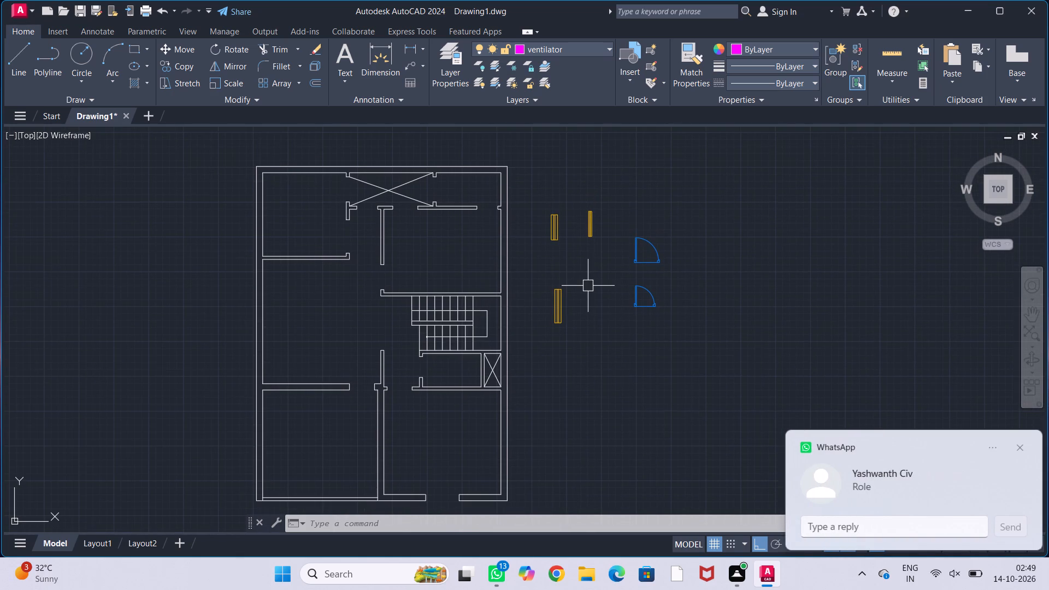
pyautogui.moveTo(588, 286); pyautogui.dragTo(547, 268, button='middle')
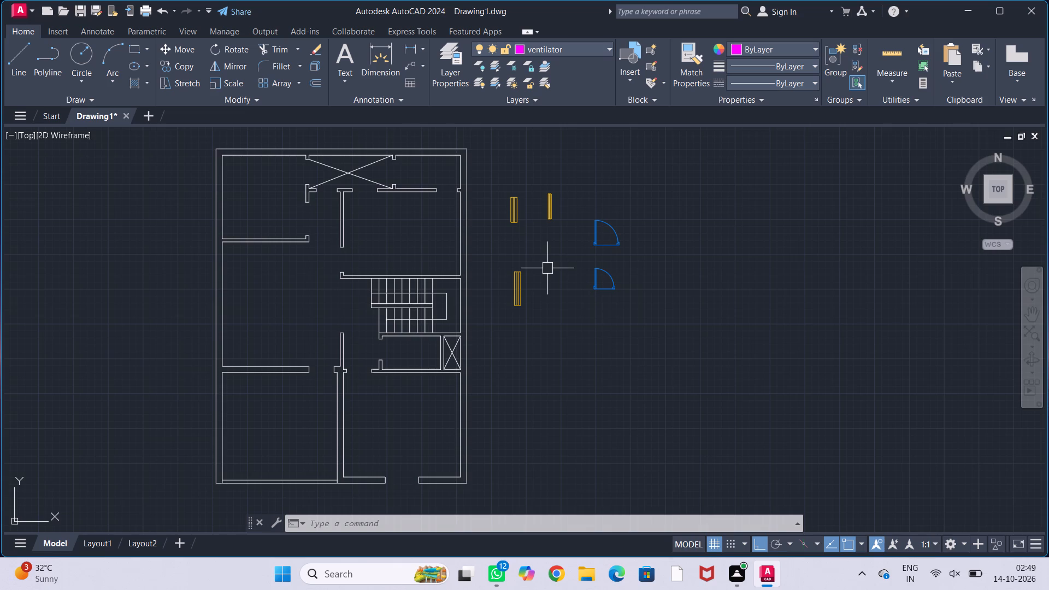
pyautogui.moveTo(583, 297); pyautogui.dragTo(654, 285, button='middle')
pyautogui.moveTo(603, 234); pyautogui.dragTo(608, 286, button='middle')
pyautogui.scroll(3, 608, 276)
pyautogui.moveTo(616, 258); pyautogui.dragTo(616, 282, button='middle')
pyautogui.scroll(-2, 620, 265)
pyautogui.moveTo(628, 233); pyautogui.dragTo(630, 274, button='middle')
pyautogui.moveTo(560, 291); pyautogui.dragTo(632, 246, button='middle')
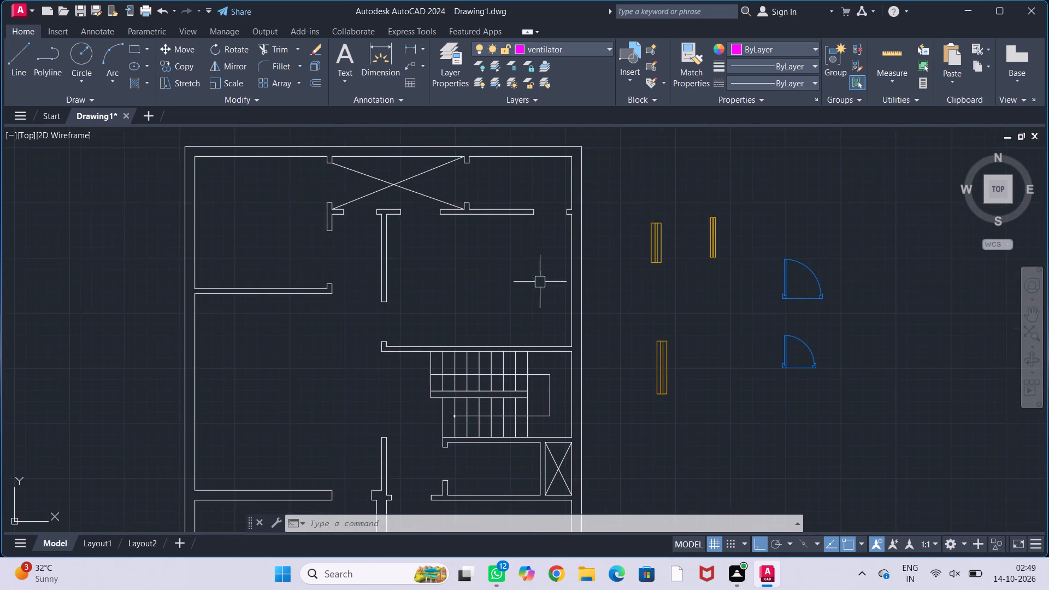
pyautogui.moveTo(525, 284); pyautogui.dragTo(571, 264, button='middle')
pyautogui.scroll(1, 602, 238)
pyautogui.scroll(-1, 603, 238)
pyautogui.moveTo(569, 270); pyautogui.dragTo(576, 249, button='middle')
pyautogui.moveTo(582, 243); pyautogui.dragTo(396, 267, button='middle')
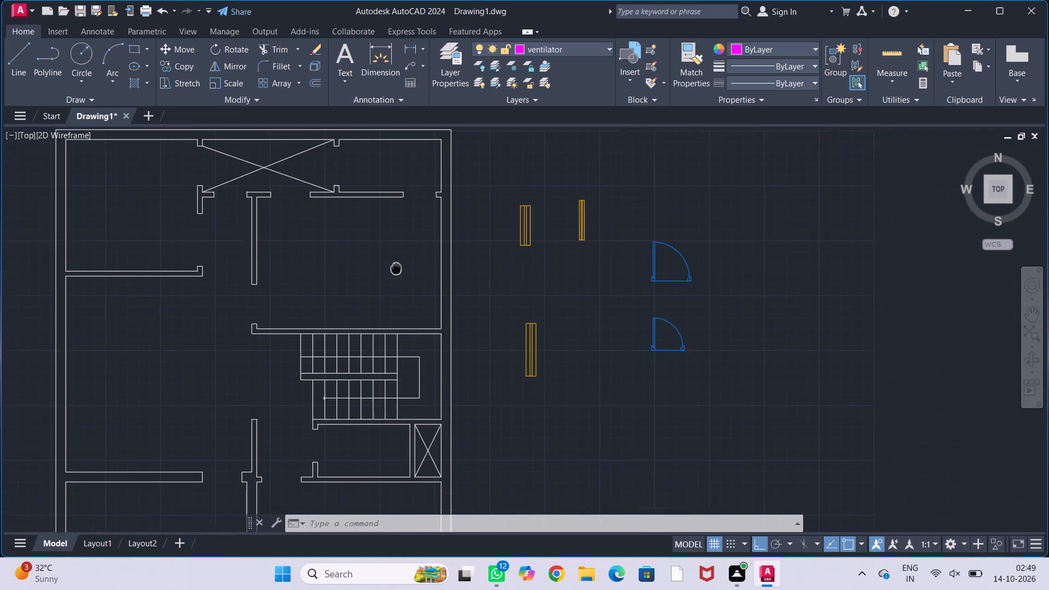
# Draw a 9" by 2' rectangle for the ventilator in the empty space between the window and door blocks.
pyautogui.scroll(1, 515, 294)
pyautogui.moveTo(546, 304); pyautogui.dragTo(458, 274, button='middle')
pyautogui.moveTo(523, 302); pyautogui.dragTo(486, 271, button='middle')
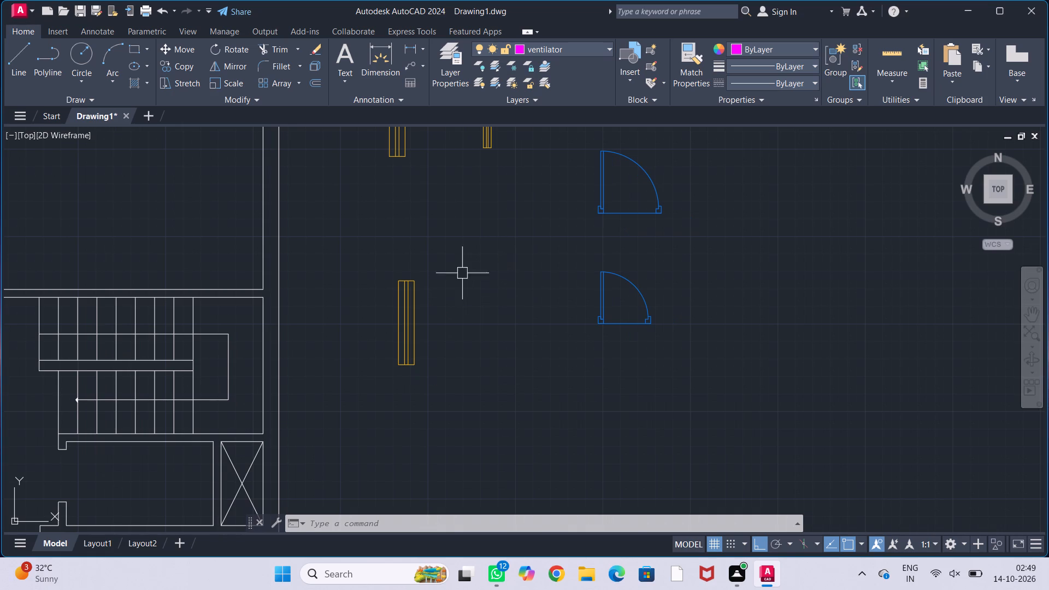
pyautogui.moveTo(509, 280); pyautogui.dragTo(490, 256, button='middle')
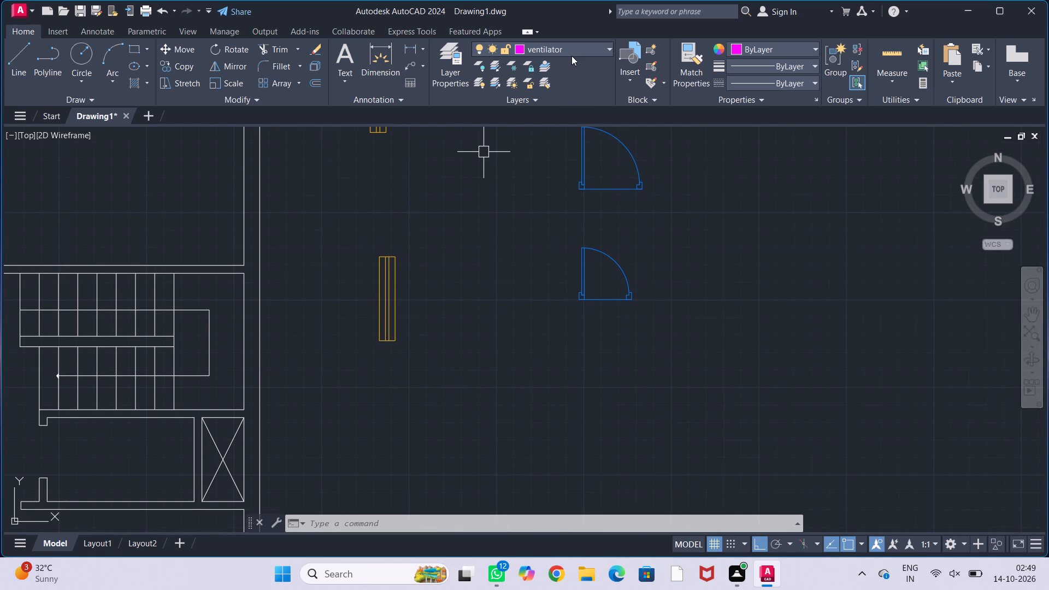
pyautogui.write('rec')
pyautogui.press('Return')
pyautogui.click(467, 228)
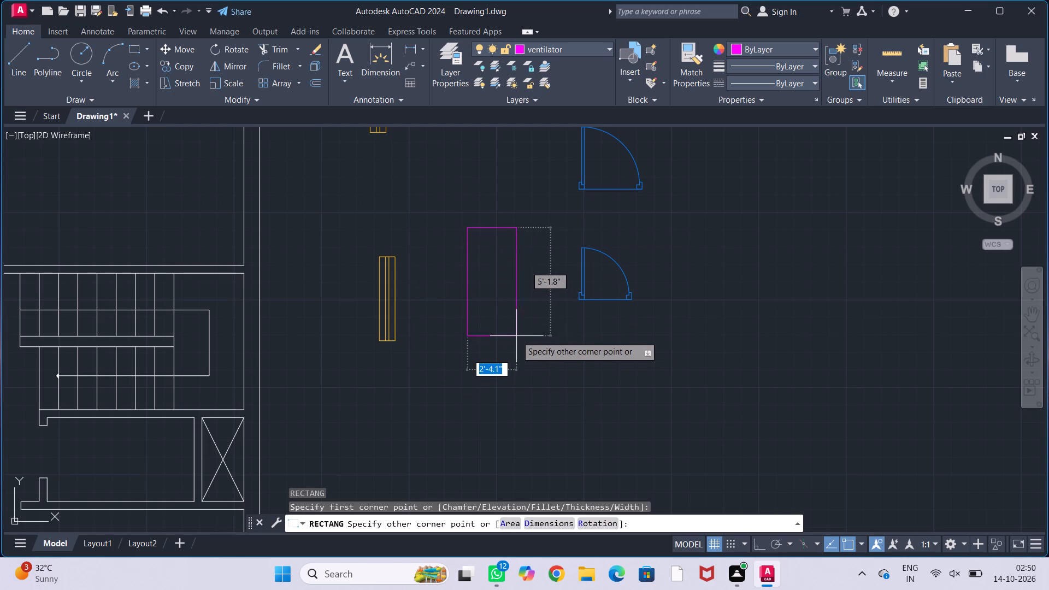
pyautogui.press('9')
pyautogui.hotkey('shift', '"')
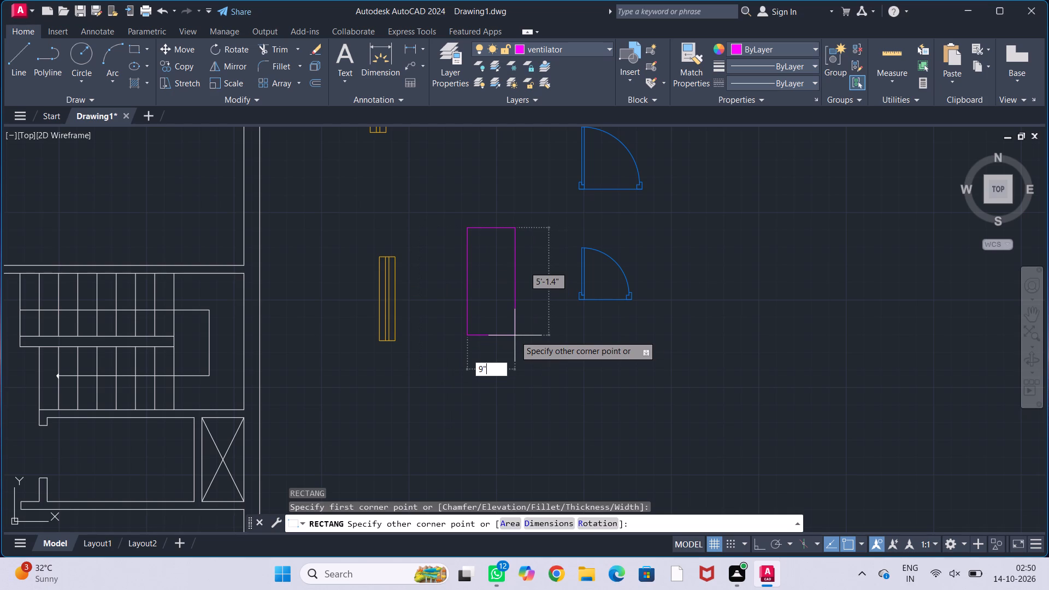
pyautogui.press(',')
pyautogui.write("2'")
pyautogui.press('Return')
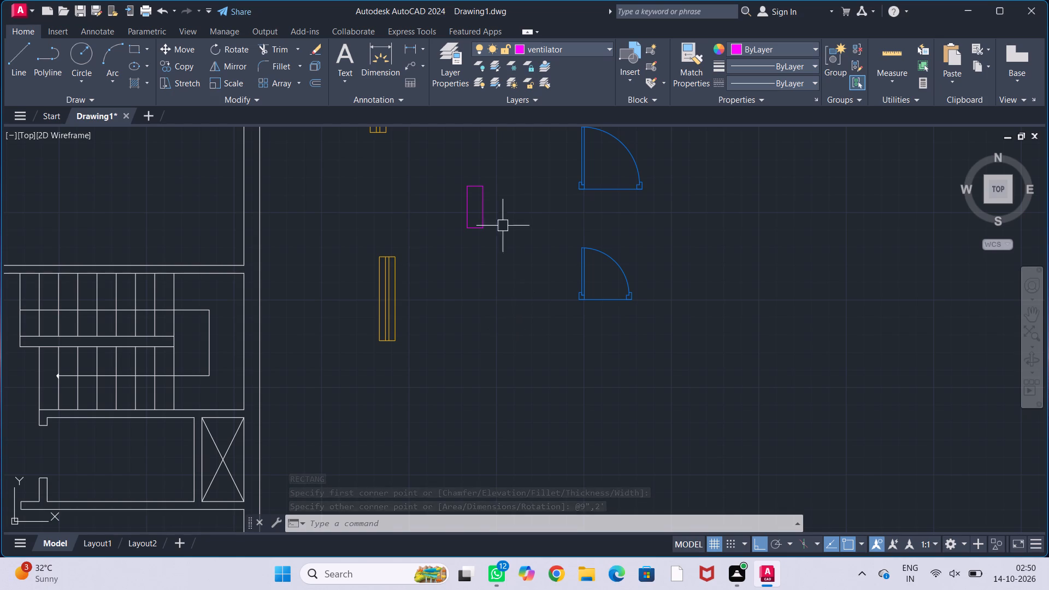
# Draw a vertical centre line in the ventilator rectangle, from the midpoint of its top edge to the midpoint of its bottom edge.
pyautogui.moveTo(488, 249); pyautogui.dragTo(503, 314, button='middle')
pyautogui.scroll(2, 485, 286)
pyautogui.moveTo(485, 291); pyautogui.dragTo(480, 288, button='middle')
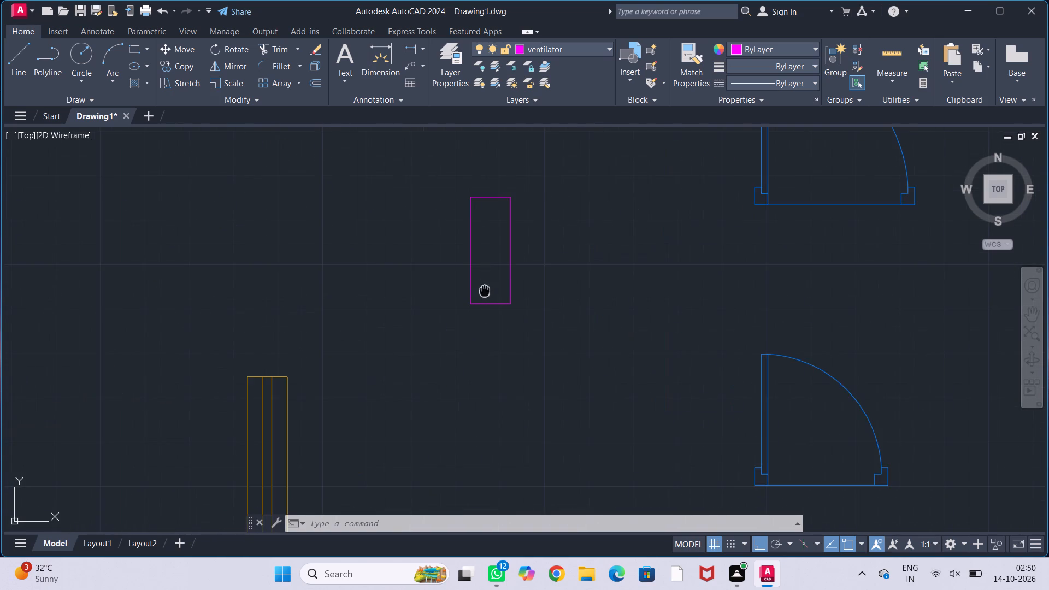
pyautogui.moveTo(480, 288); pyautogui.dragTo(460, 279, button='middle')
pyautogui.press('l')
pyautogui.press('Return')
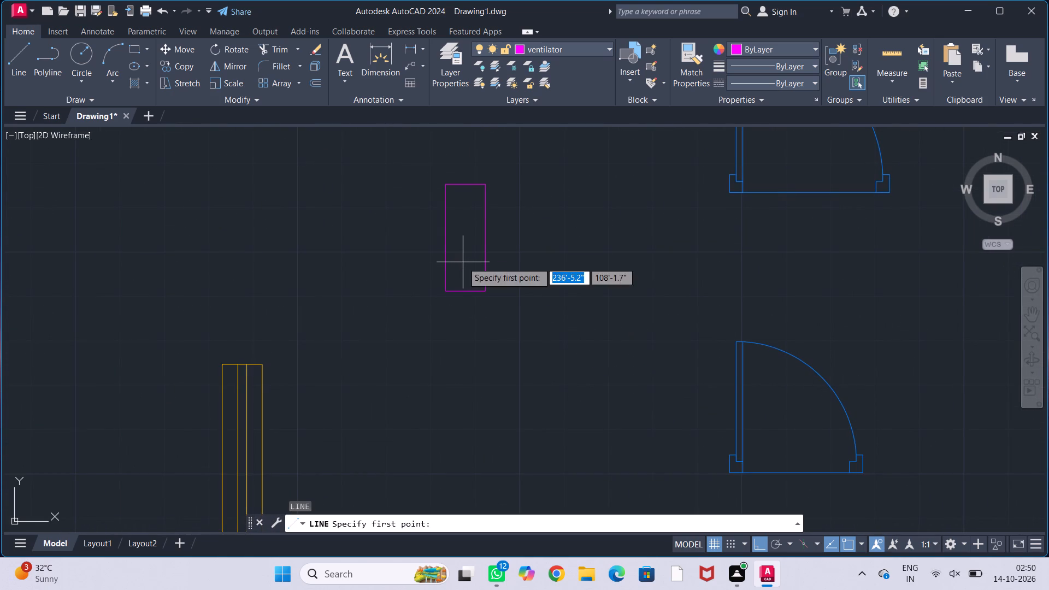
pyautogui.click(463, 182)
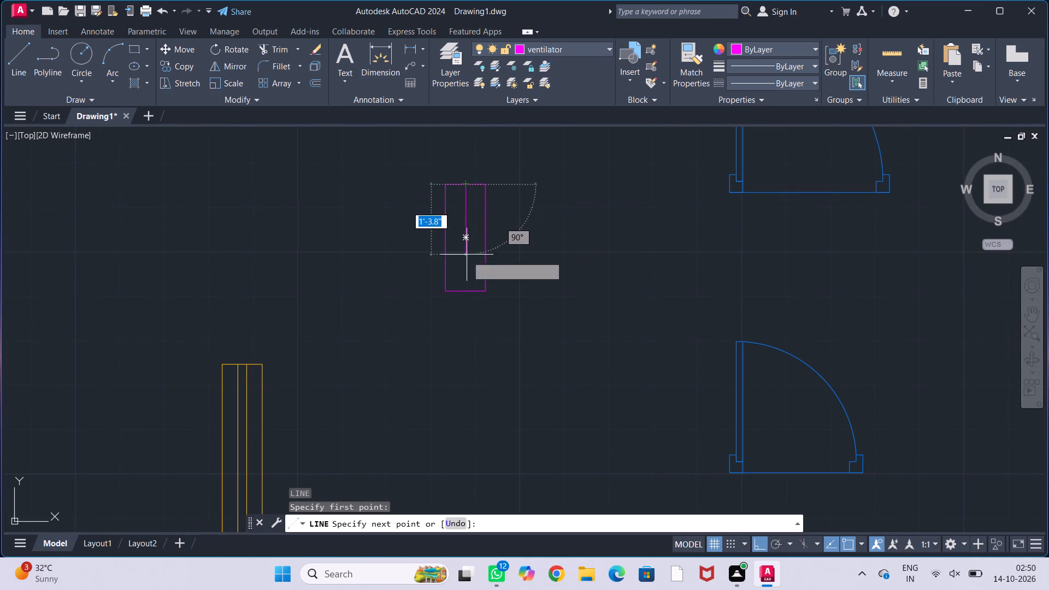
pyautogui.click(468, 290)
pyautogui.press('Escape')
pyautogui.press('Escape')
pyautogui.press('Escape')
pyautogui.press('Escape')
pyautogui.scroll(1, 470, 253)
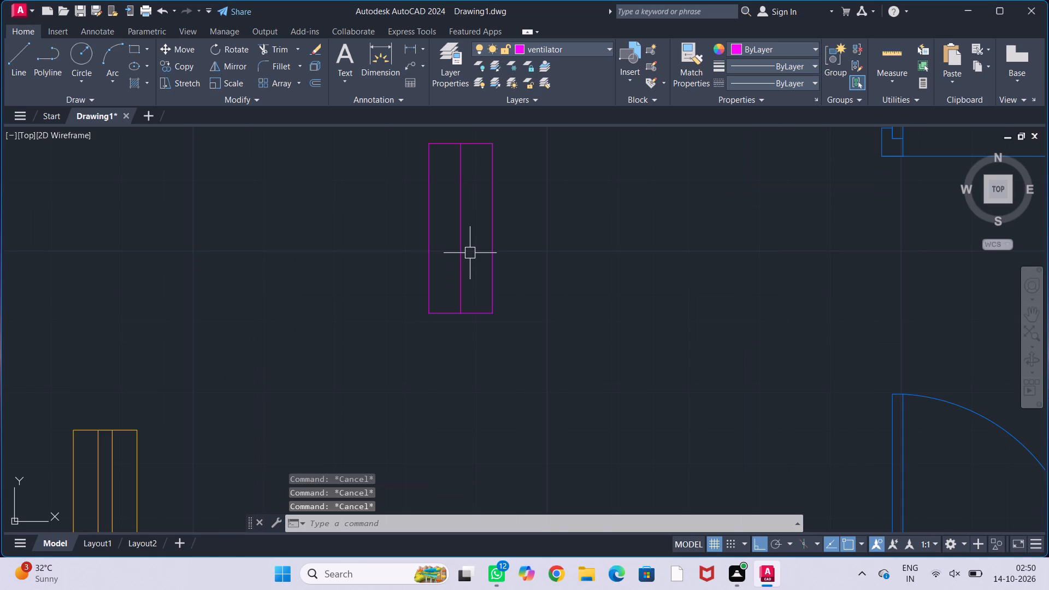
# Offset the ventilator's centre line 1" to each side.
pyautogui.moveTo(470, 253); pyautogui.dragTo(459, 269, button='middle')
pyautogui.write('off')
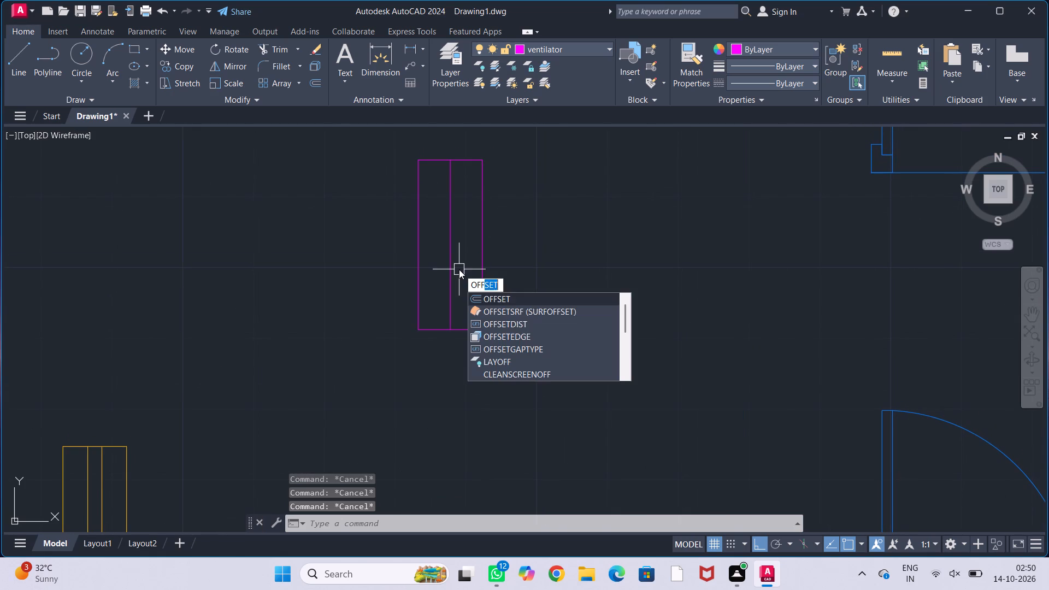
pyautogui.press('Return')
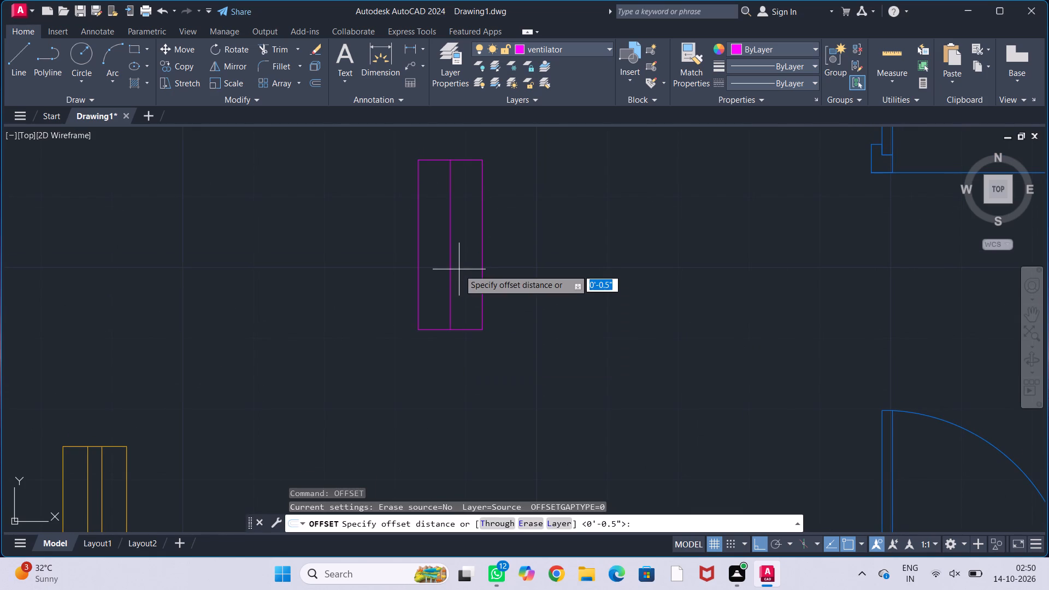
pyautogui.write('1"')
pyautogui.press('Return')
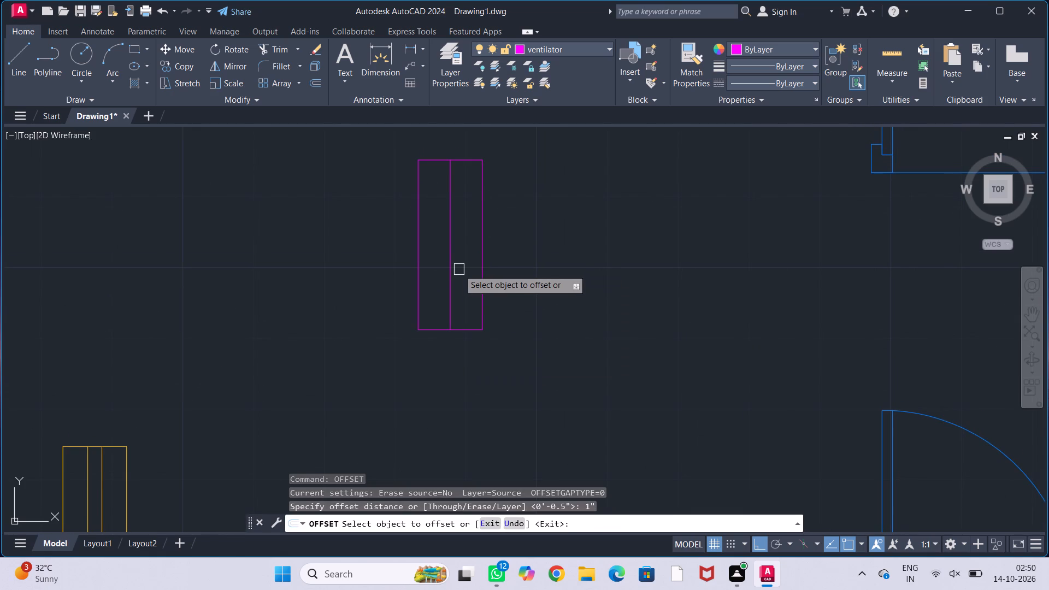
pyautogui.click(452, 280)
pyautogui.click(465, 285)
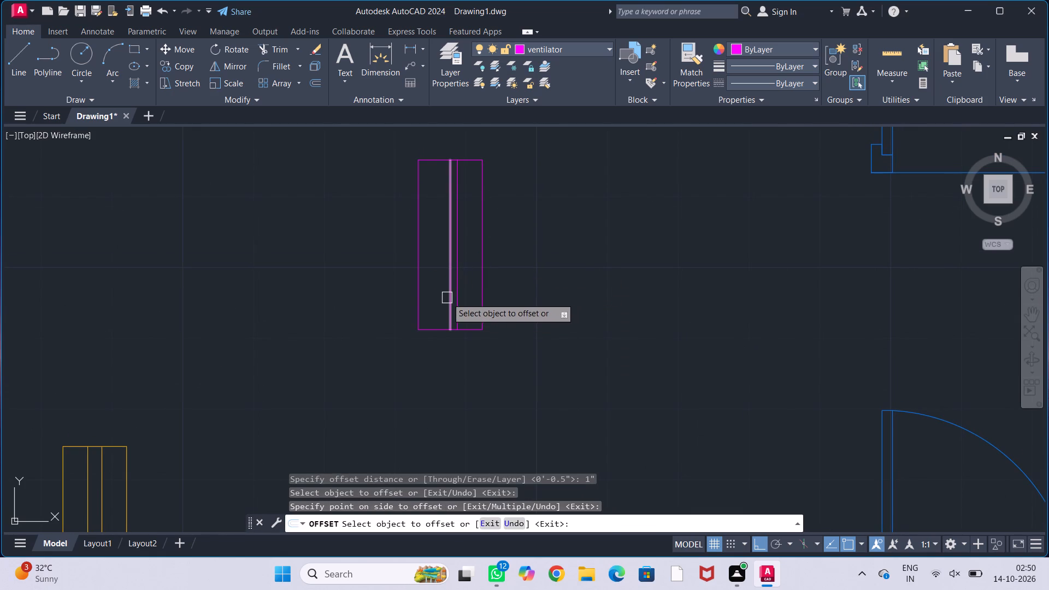
pyautogui.click(447, 294)
pyautogui.click(413, 305)
pyautogui.press('Escape')
pyautogui.press('Escape')
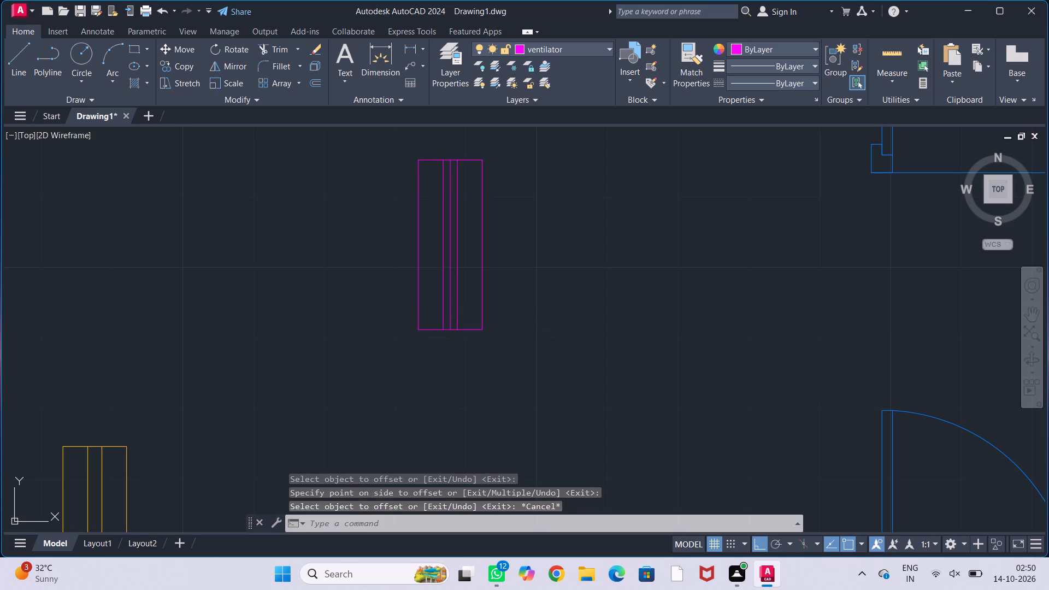
pyautogui.press('Escape')
pyautogui.press('Escape')
# Delete the original centre line between the two offset lines of the ventilator.
pyautogui.click(451, 306)
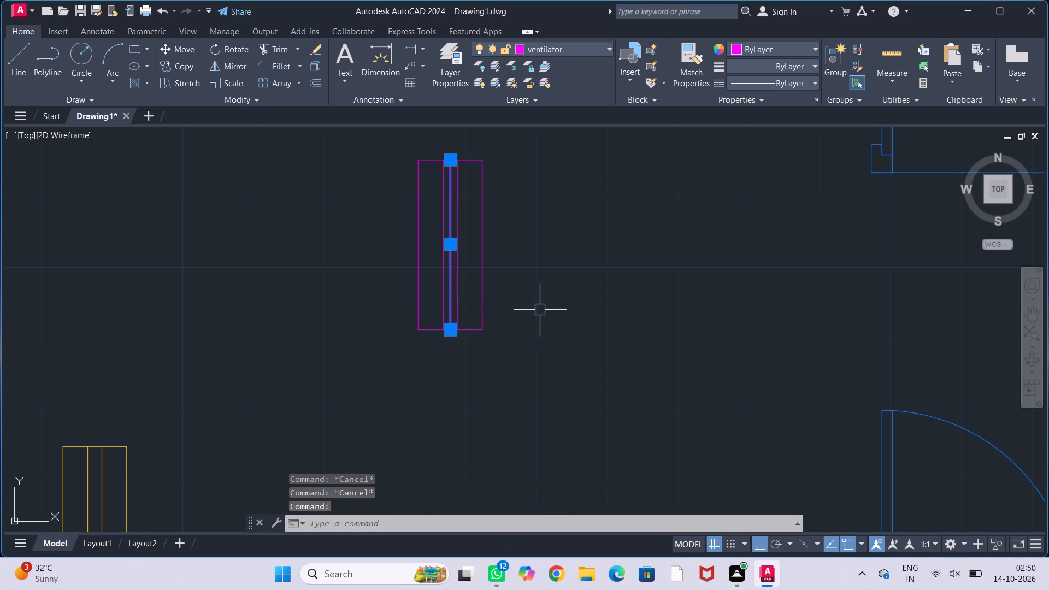
pyautogui.press('Delete')
# Define the ventilator rectangle and its two inner lines as a block named v.
pyautogui.scroll(-1, 538, 304)
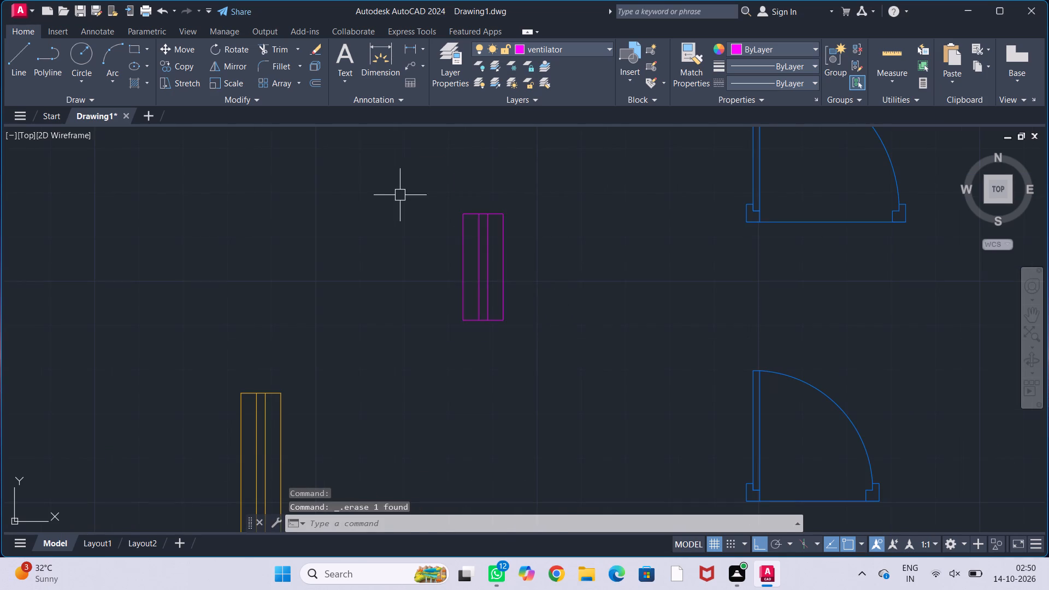
pyautogui.moveTo(400, 195); pyautogui.dragTo(535, 202)
pyautogui.click(567, 358)
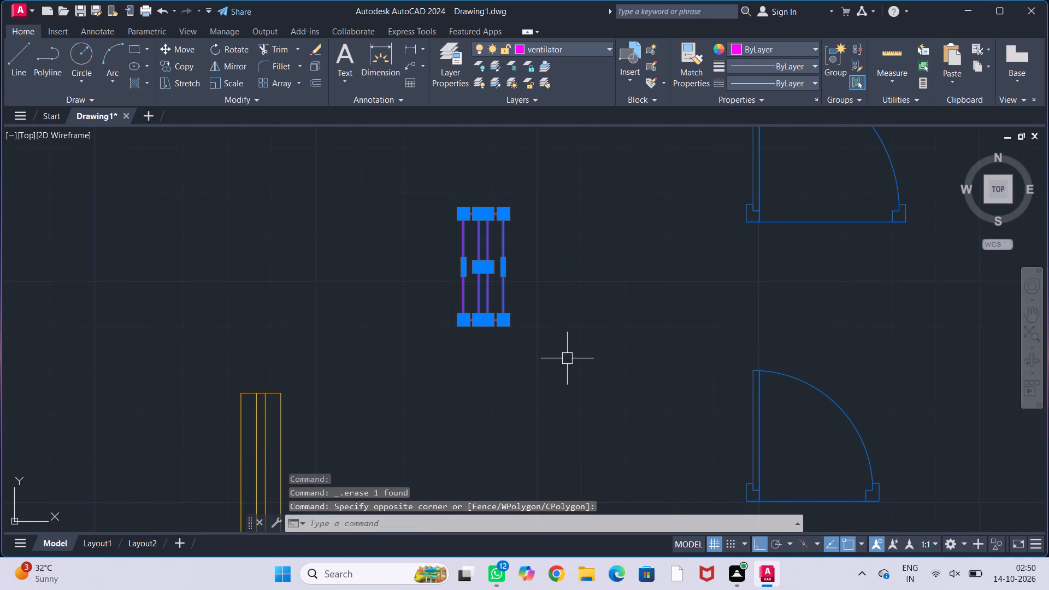
pyautogui.press('b')
pyautogui.press('Return')
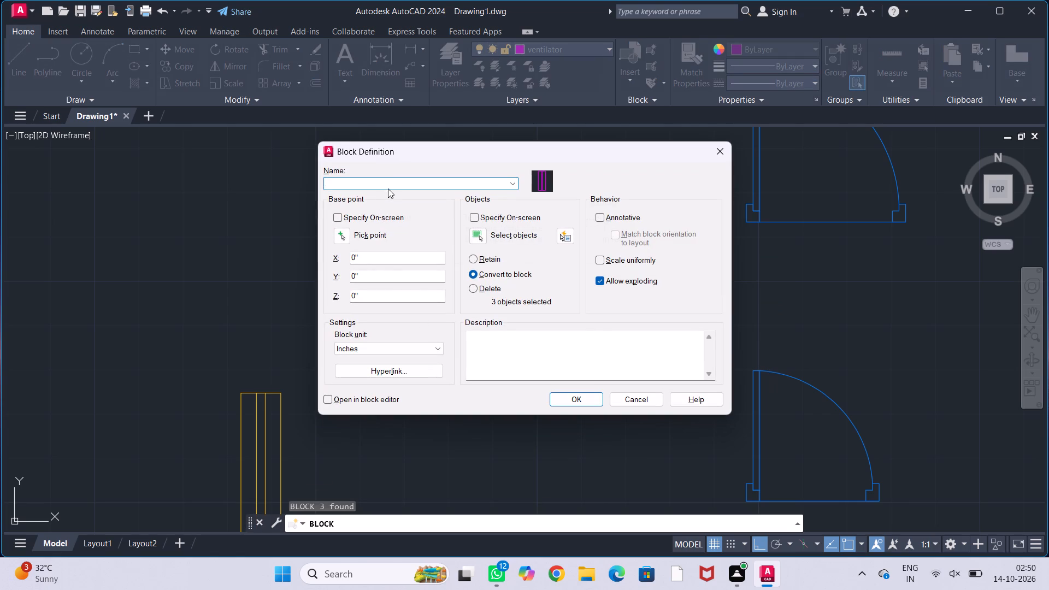
pyautogui.click(394, 184)
pyautogui.press('v')
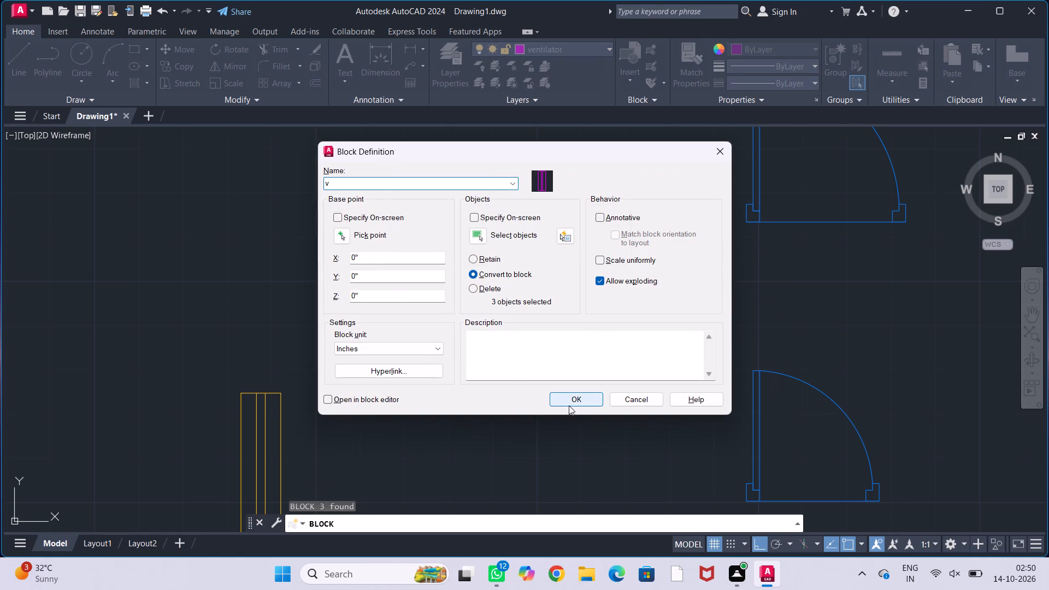
pyautogui.click(569, 405)
# Move the narrow window block by its lower-left corner into the wall opening on the west side of the crossed area.
pyautogui.scroll(-2, 540, 345)
pyautogui.moveTo(554, 353); pyautogui.dragTo(597, 318, button='middle')
pyautogui.scroll(-1, 559, 332)
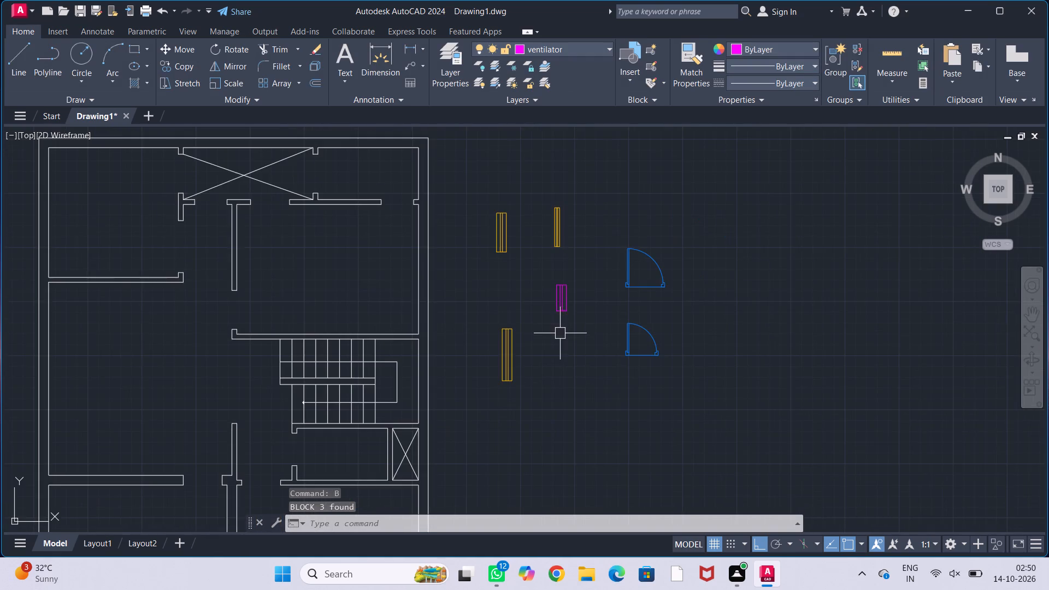
pyautogui.moveTo(558, 335); pyautogui.dragTo(641, 322, button='middle')
pyautogui.moveTo(634, 317); pyautogui.dragTo(651, 346, button='middle')
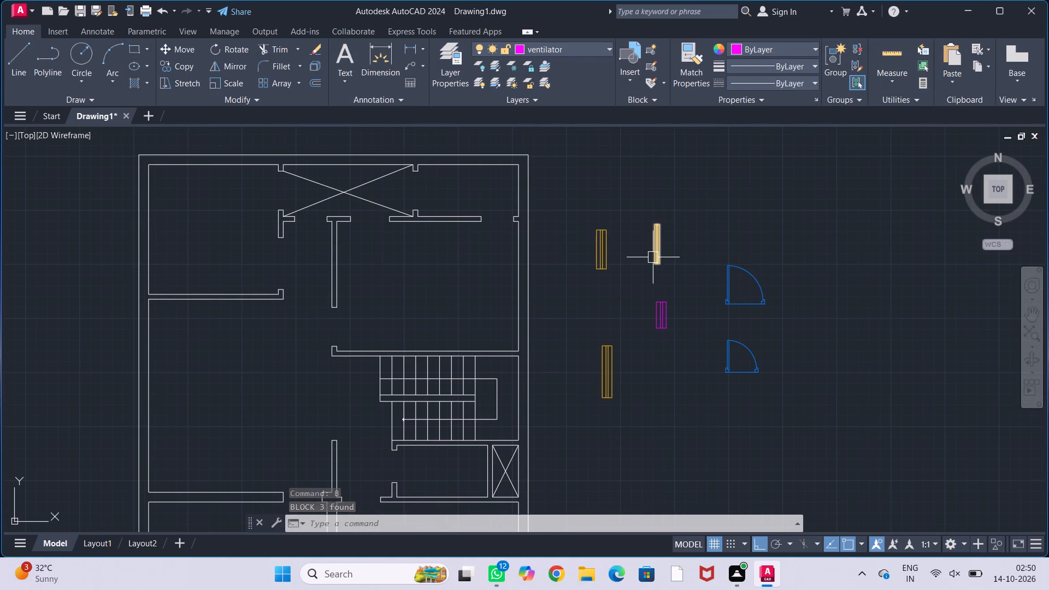
pyautogui.click(653, 257)
pyautogui.press('m')
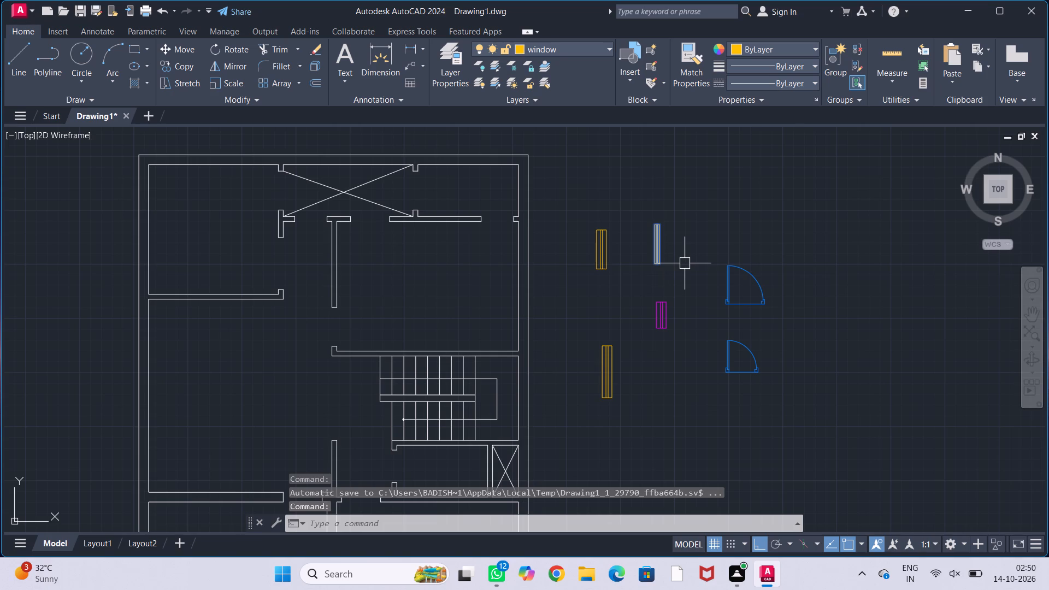
pyautogui.press('Return')
pyautogui.scroll(2, 657, 284)
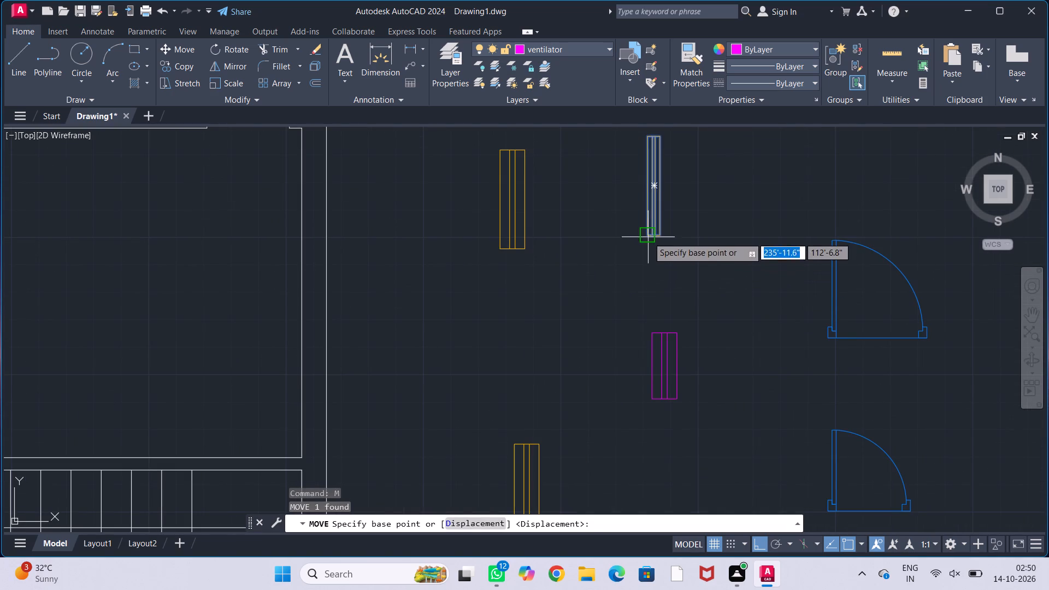
pyautogui.click(648, 235)
pyautogui.scroll(-2, 447, 329)
pyautogui.moveTo(446, 317); pyautogui.dragTo(567, 329, button='middle')
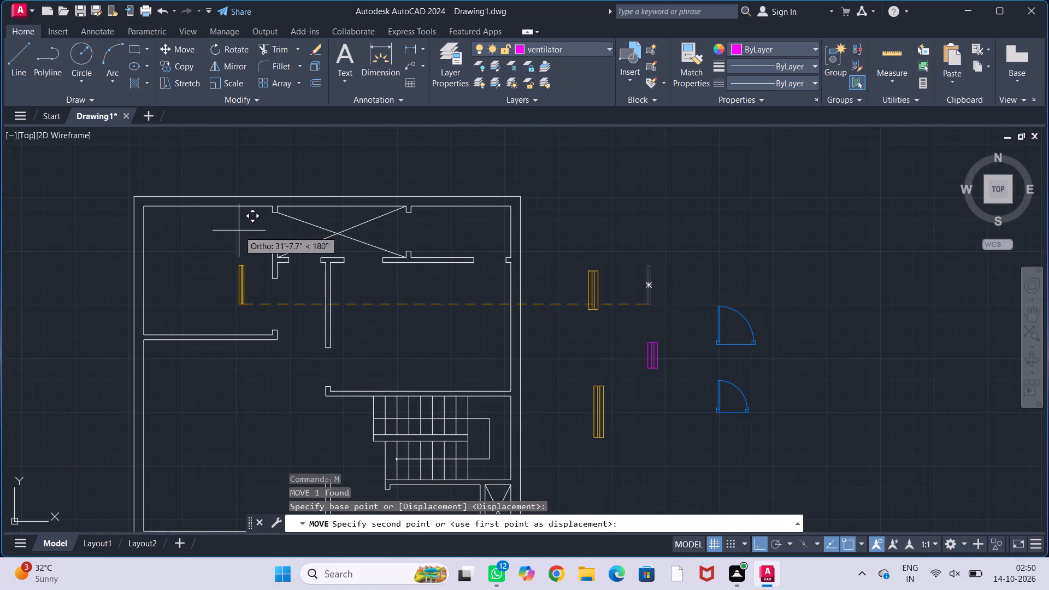
pyautogui.scroll(4, 261, 252)
pyautogui.click(304, 255)
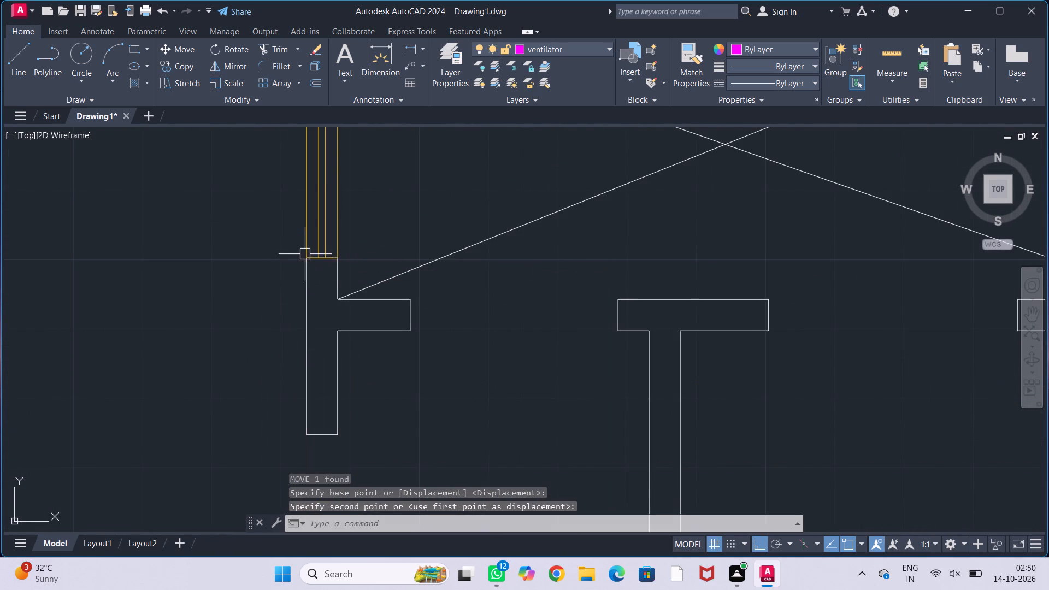
# Copy the narrow window block by its lower corner from the west opening into the opening on the crossed area's east side.
pyautogui.scroll(-2, 358, 240)
pyautogui.moveTo(380, 227); pyautogui.dragTo(323, 273, button='middle')
pyautogui.click(296, 271)
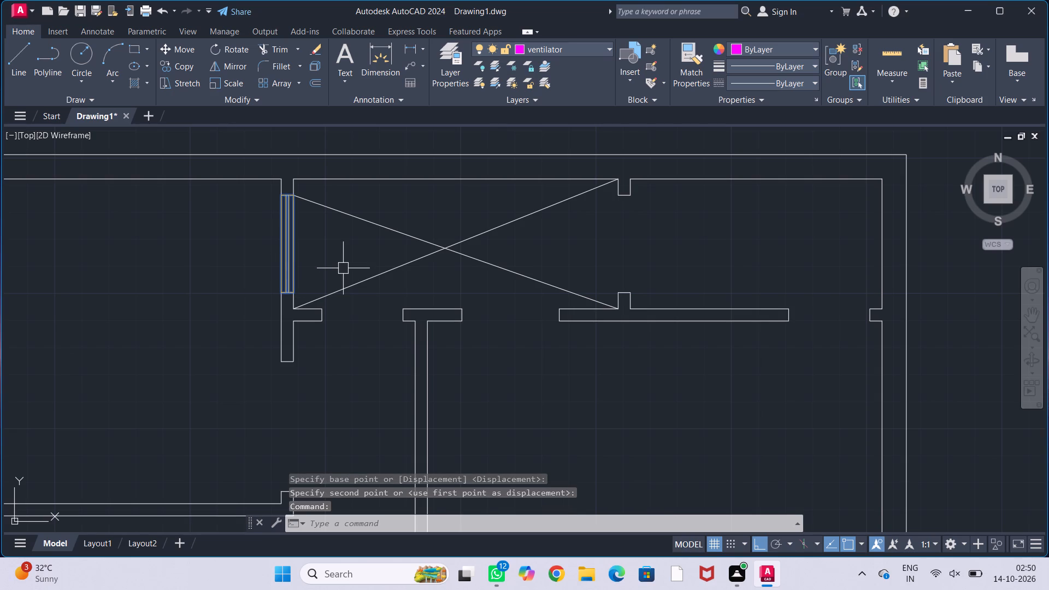
pyautogui.write('co')
pyautogui.press('Return')
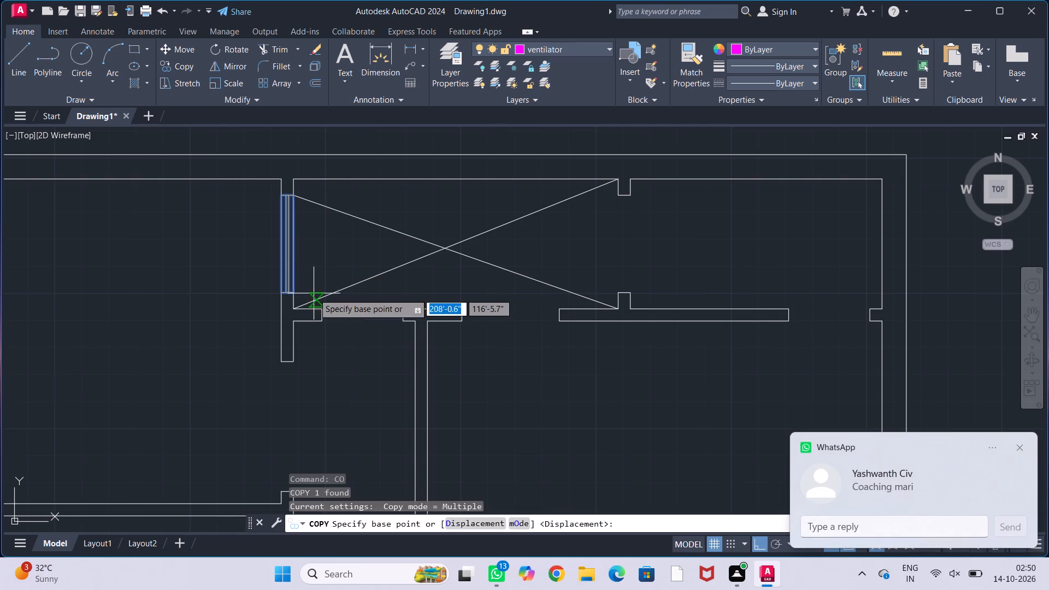
pyautogui.click(294, 290)
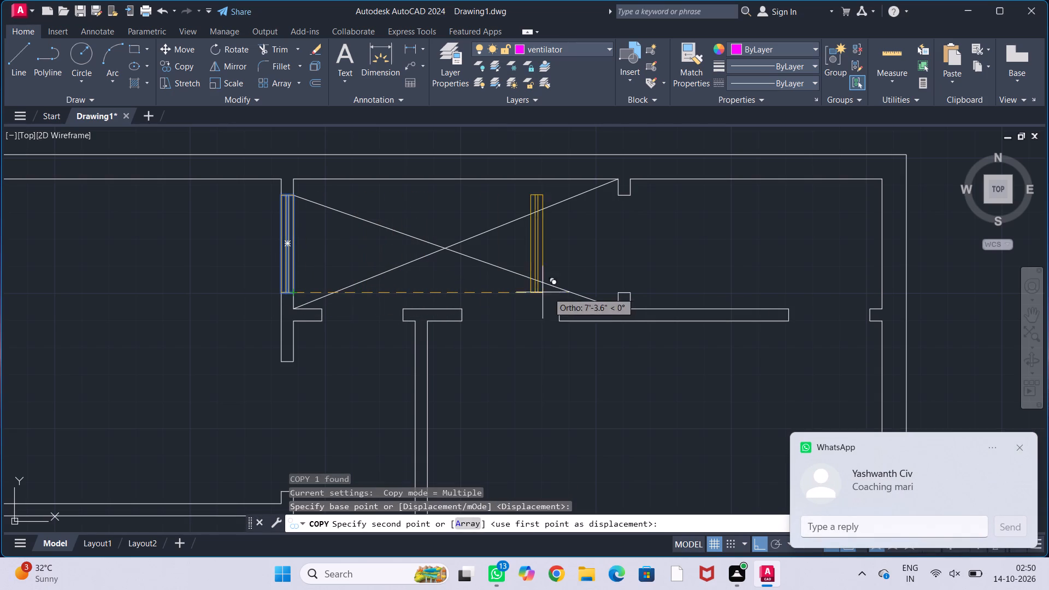
pyautogui.scroll(2, 633, 292)
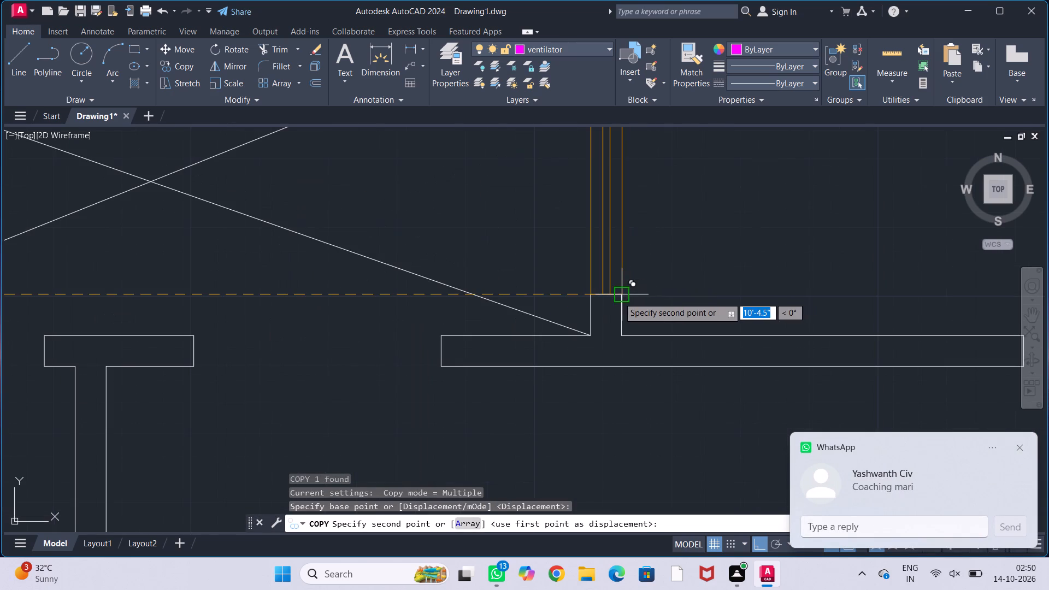
pyautogui.click(618, 297)
pyautogui.press('Escape')
pyautogui.press('Escape')
pyautogui.press('Escape')
pyautogui.press('Escape')
pyautogui.press('Escape')
# Copy the east opening's window block to a free spot inside the crossed area, near its south wall.
pyautogui.scroll(-2, 643, 287)
pyautogui.moveTo(687, 258); pyautogui.dragTo(604, 275, button='middle')
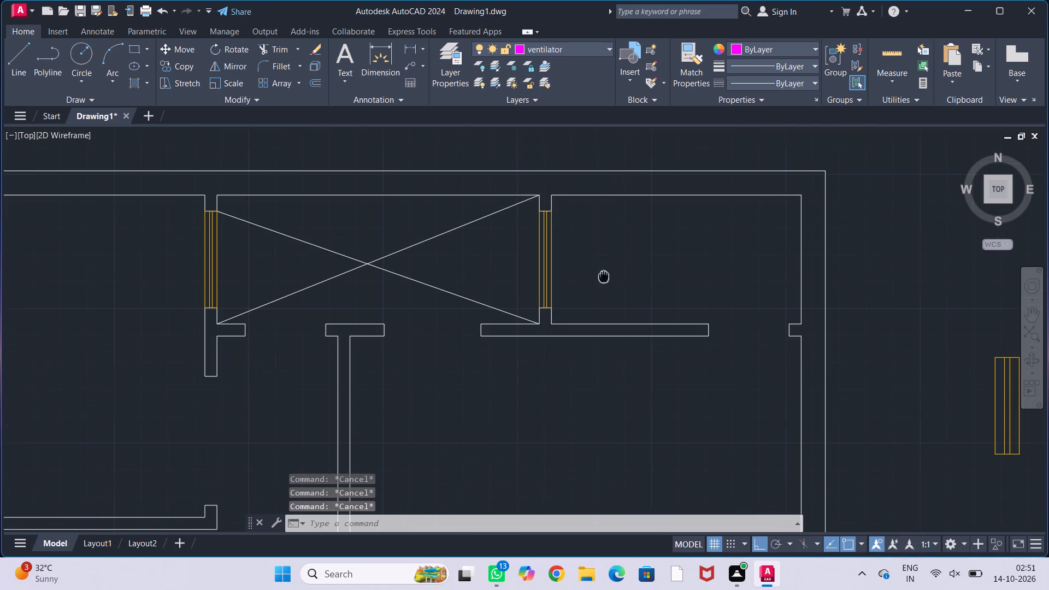
pyautogui.click(544, 285)
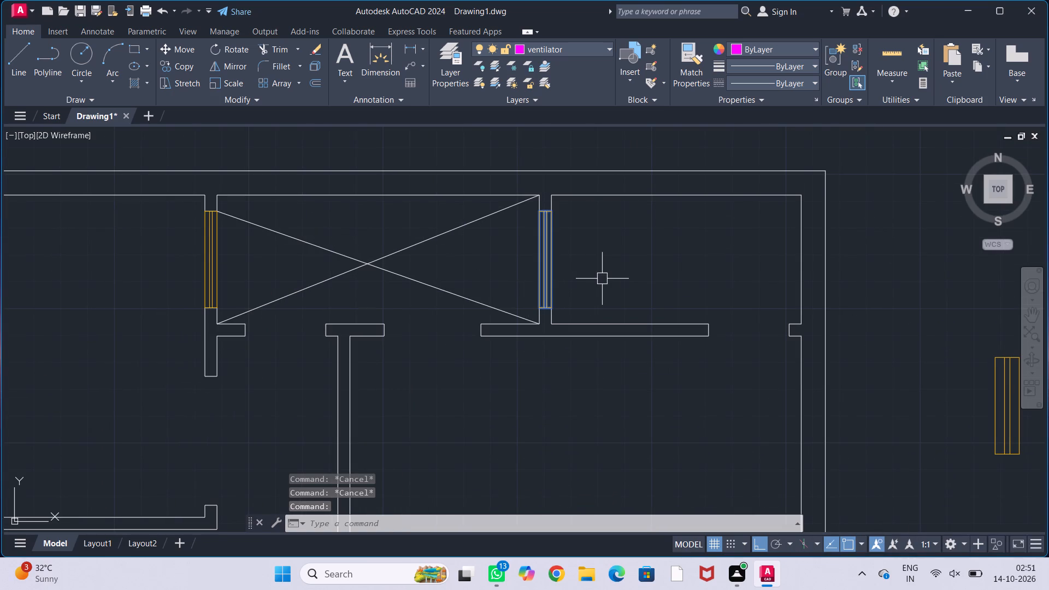
pyautogui.write('co')
pyautogui.press('Return')
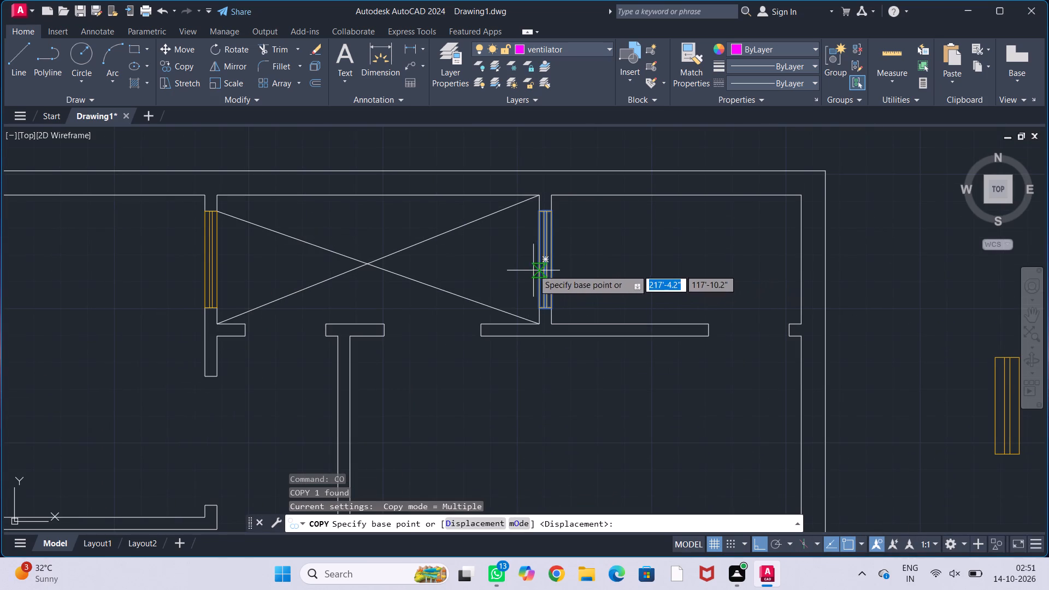
pyautogui.click(544, 261)
pyautogui.click(423, 275)
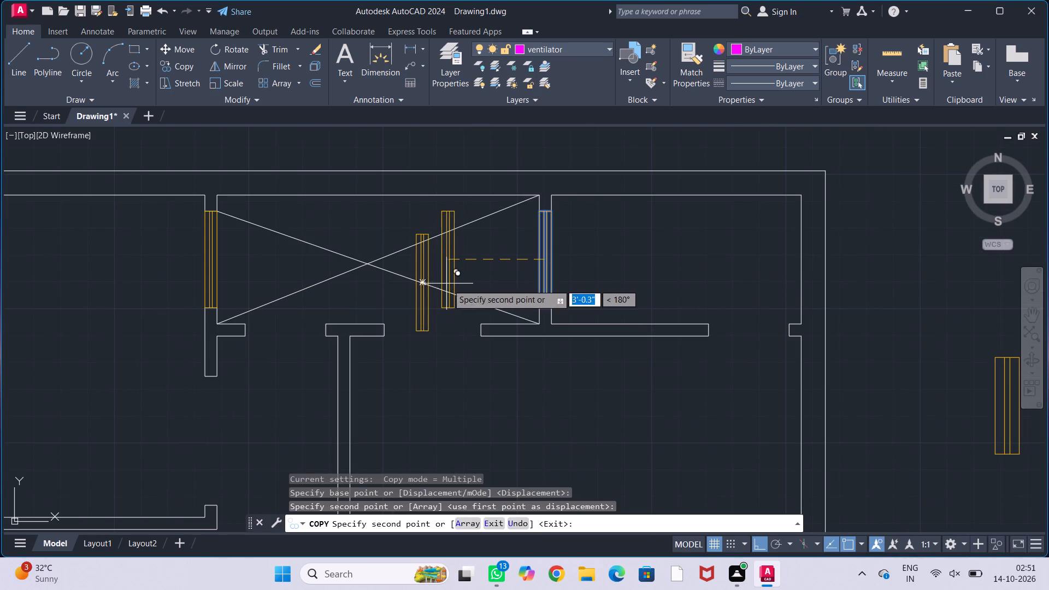
pyautogui.press('Escape')
pyautogui.press('Escape')
pyautogui.press('Escape')
pyautogui.press('Escape')
# Rotate the loose window copy in the crossed area by 270° about its lower end so it lies horizontally.
pyautogui.click(433, 326)
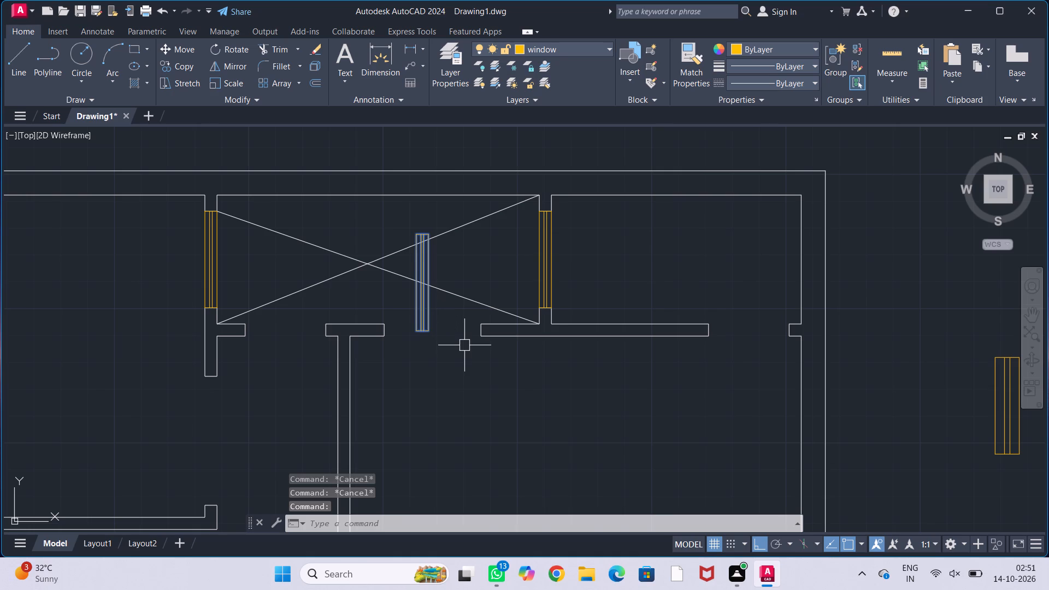
pyautogui.write('ro')
pyautogui.press('Return')
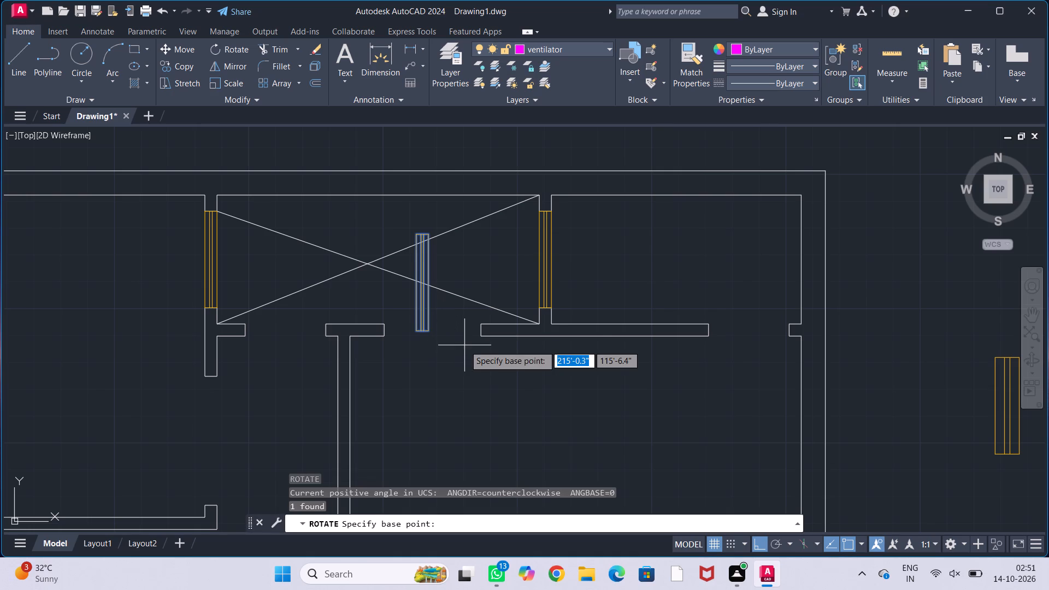
pyautogui.click(427, 326)
pyautogui.click(446, 428)
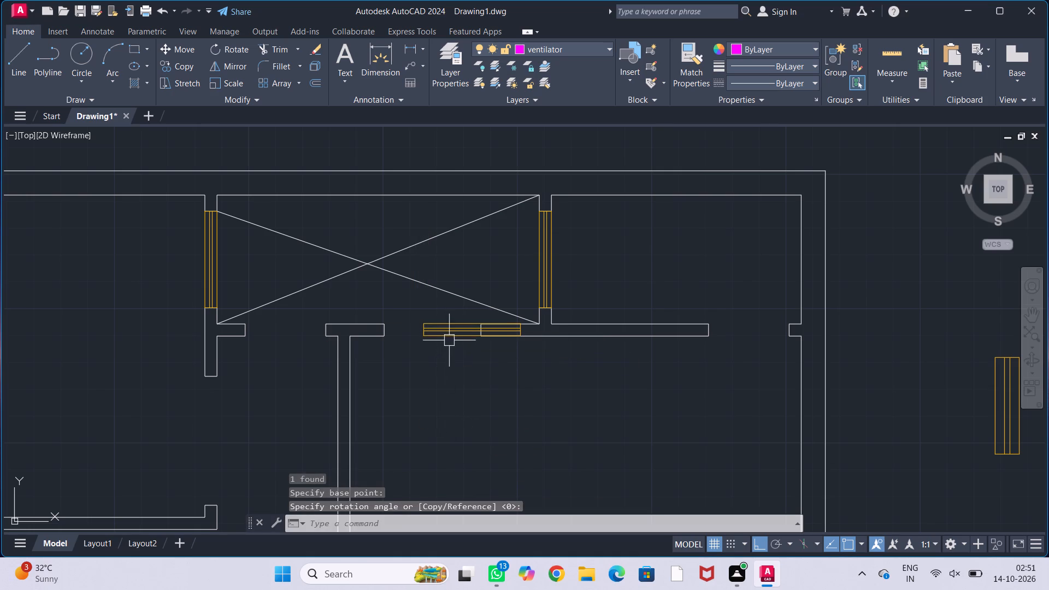
# Move the horizontal window block by its lower-left corner into the opening in the crossed area's south wall.
pyautogui.scroll(2, 447, 339)
pyautogui.click(446, 330)
pyautogui.press('m')
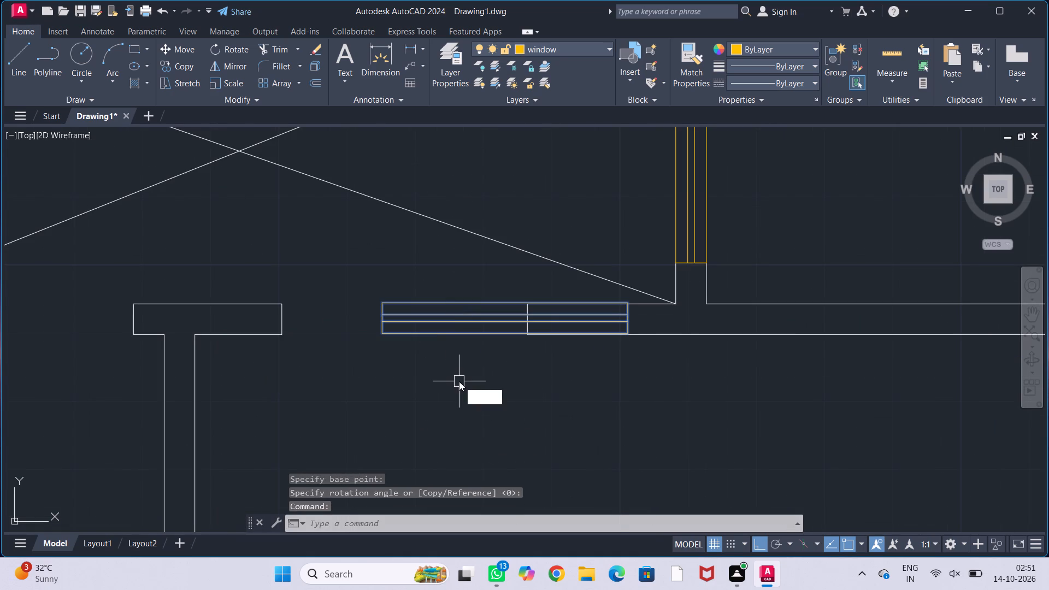
pyautogui.press('Return')
pyautogui.scroll(2, 373, 348)
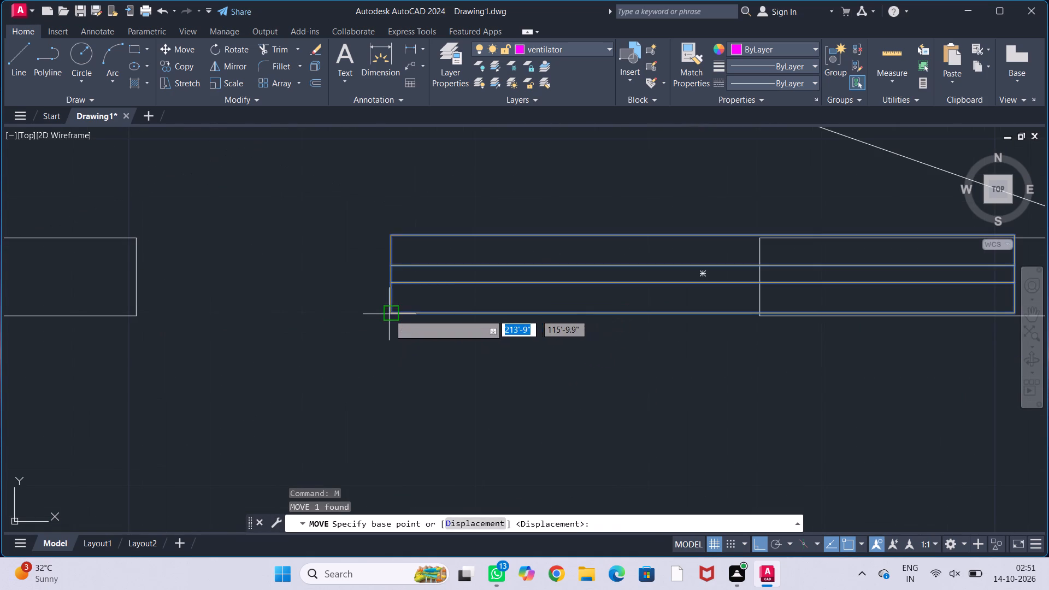
pyautogui.click(389, 314)
pyautogui.click(138, 318)
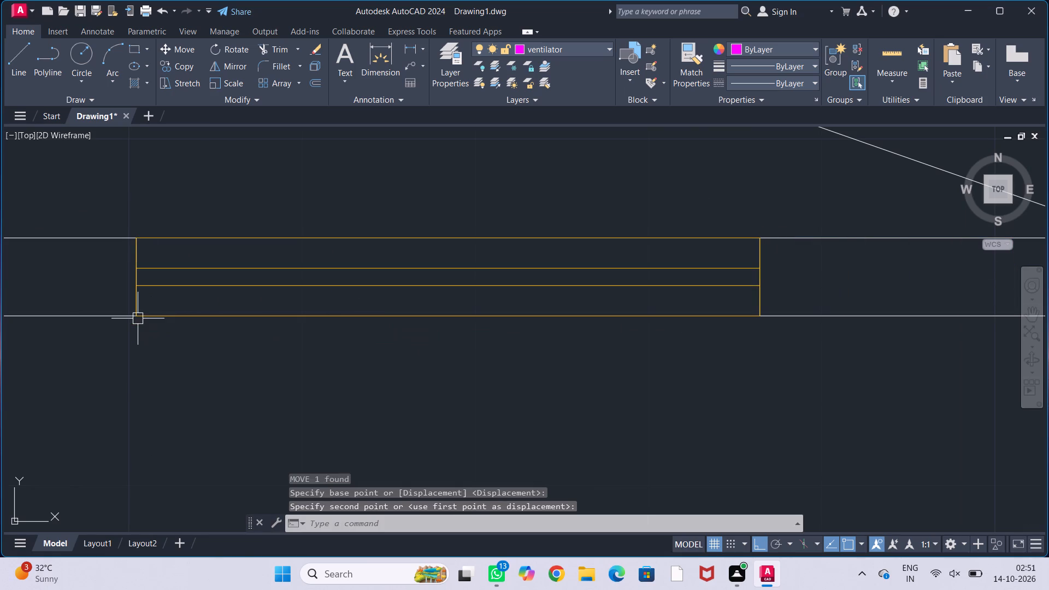
pyautogui.press('Escape')
pyautogui.press('Escape')
pyautogui.press('Escape')
pyautogui.press('Escape')
# Examine the whole floor plan for remaining openings, down to the wall along the north side of the south-west room.
pyautogui.scroll(-3, 246, 339)
pyautogui.moveTo(266, 374); pyautogui.dragTo(427, 324, button='middle')
pyautogui.scroll(-1, 437, 323)
pyautogui.moveTo(444, 329); pyautogui.dragTo(452, 361, button='middle')
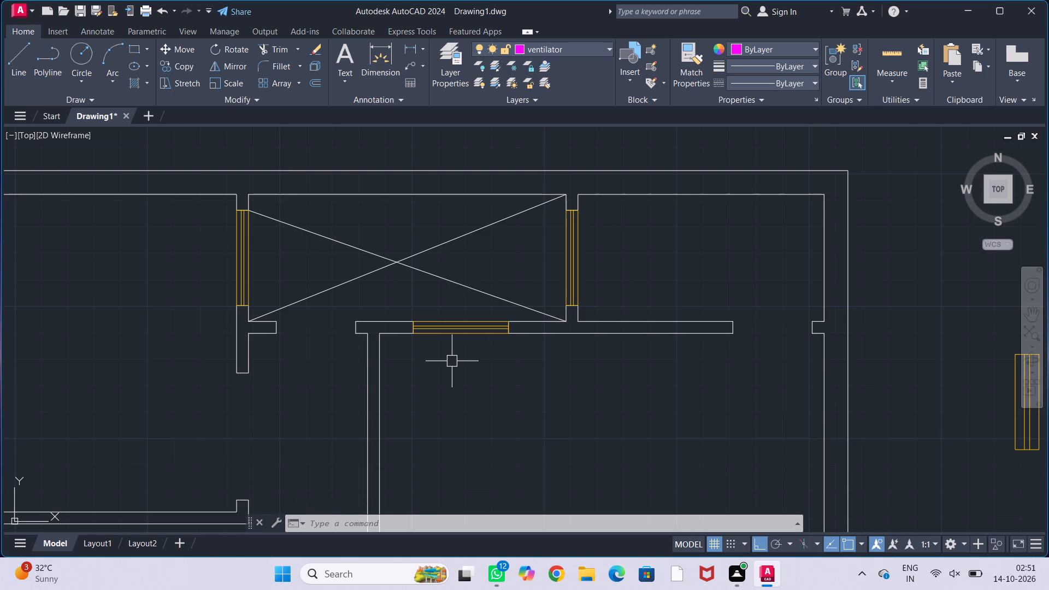
pyautogui.scroll(-1, 693, 256)
pyautogui.moveTo(698, 285); pyautogui.dragTo(584, 220, button='middle')
pyautogui.scroll(-1, 580, 273)
pyautogui.moveTo(570, 299); pyautogui.dragTo(592, 250, button='middle')
pyautogui.scroll(-1, 581, 268)
pyautogui.moveTo(577, 267); pyautogui.dragTo(588, 213, button='middle')
pyautogui.moveTo(529, 278); pyautogui.dragTo(502, 279, button='middle')
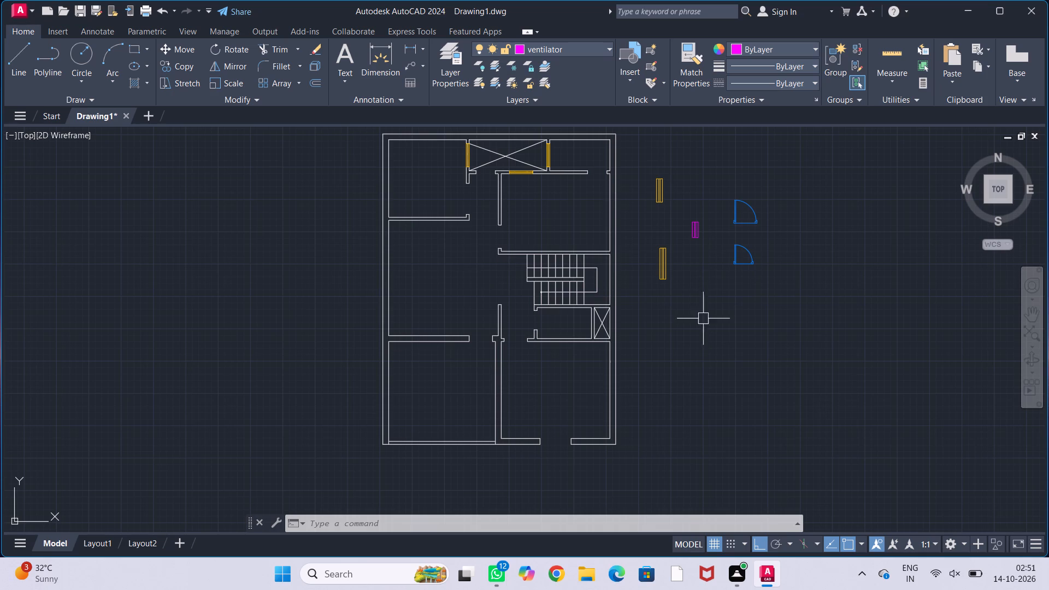
pyautogui.moveTo(439, 387); pyautogui.dragTo(461, 348, button='middle')
pyautogui.scroll(1, 388, 305)
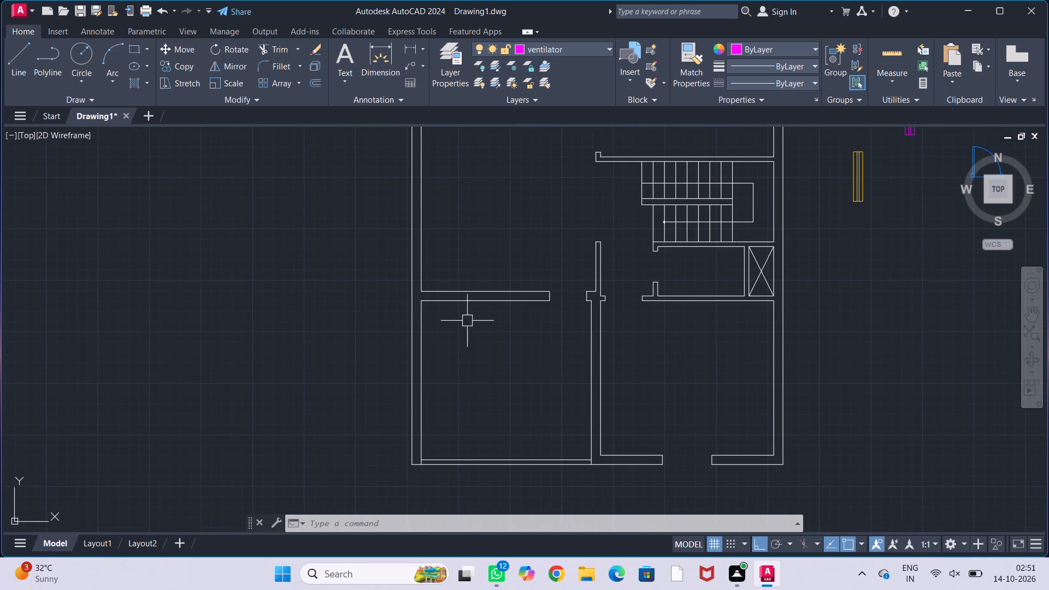
pyautogui.moveTo(506, 323); pyautogui.dragTo(492, 353, button='middle')
pyautogui.scroll(1, 420, 319)
pyautogui.moveTo(476, 368); pyautogui.dragTo(452, 330, button='middle')
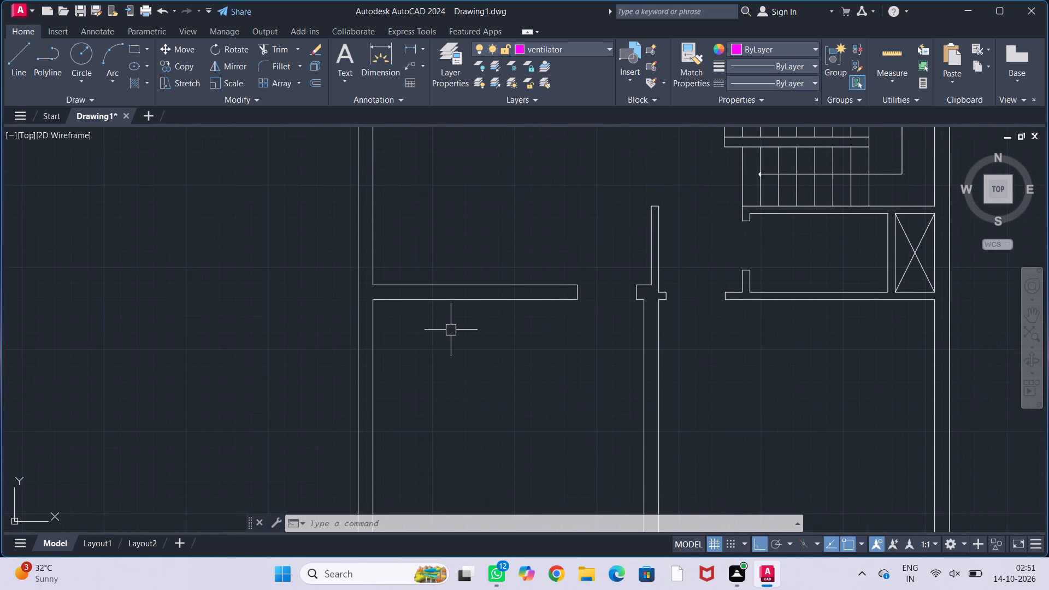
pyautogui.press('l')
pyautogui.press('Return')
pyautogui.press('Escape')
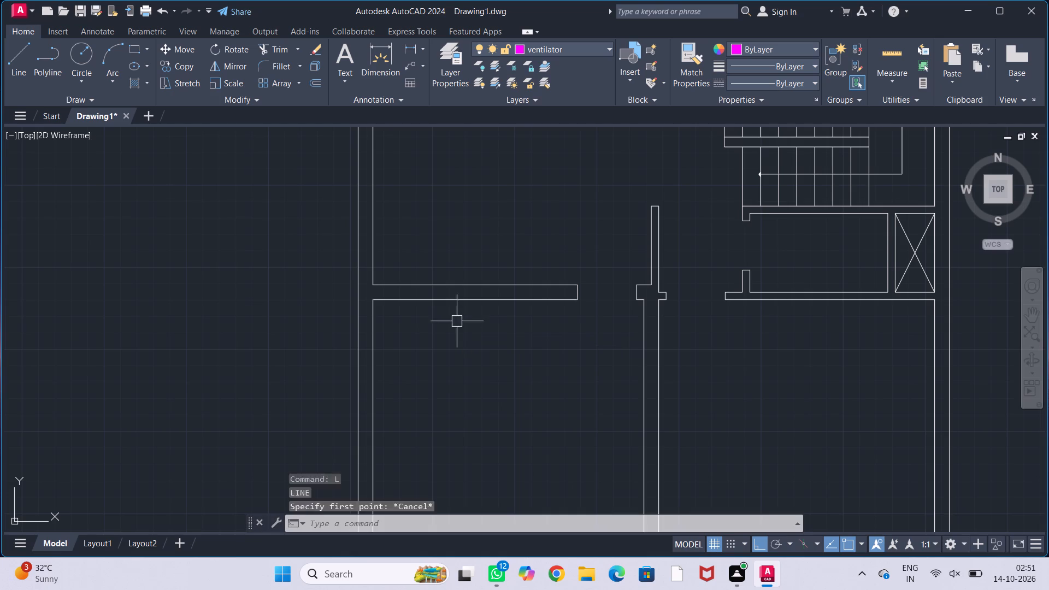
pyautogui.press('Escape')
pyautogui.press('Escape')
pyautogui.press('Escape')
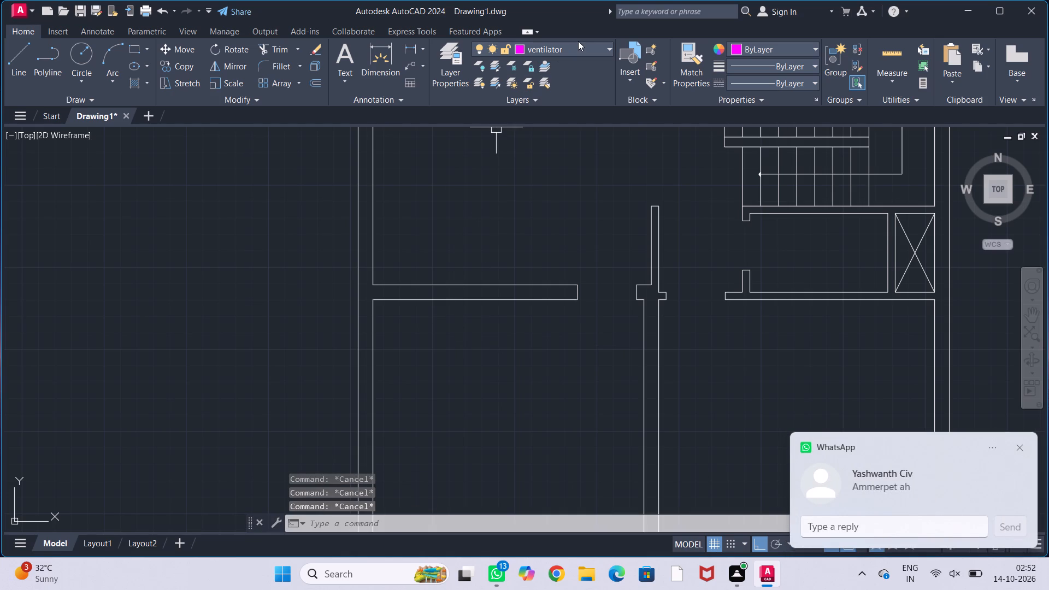
# Make wall the current layer.
pyautogui.click(578, 41)
pyautogui.click(579, 49)
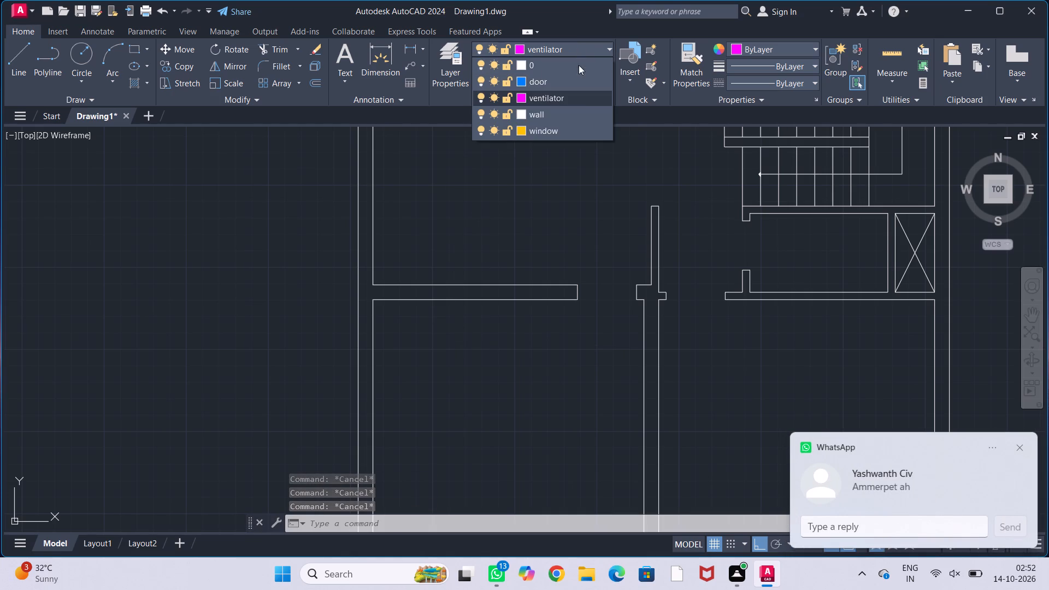
pyautogui.click(584, 118)
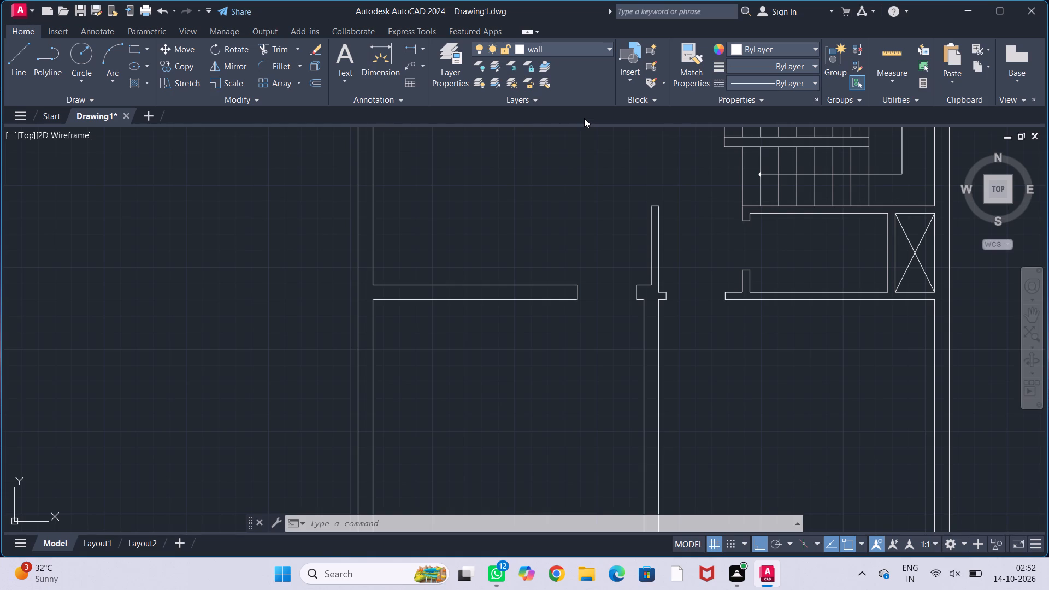
pyautogui.press('Escape')
pyautogui.press('Escape')
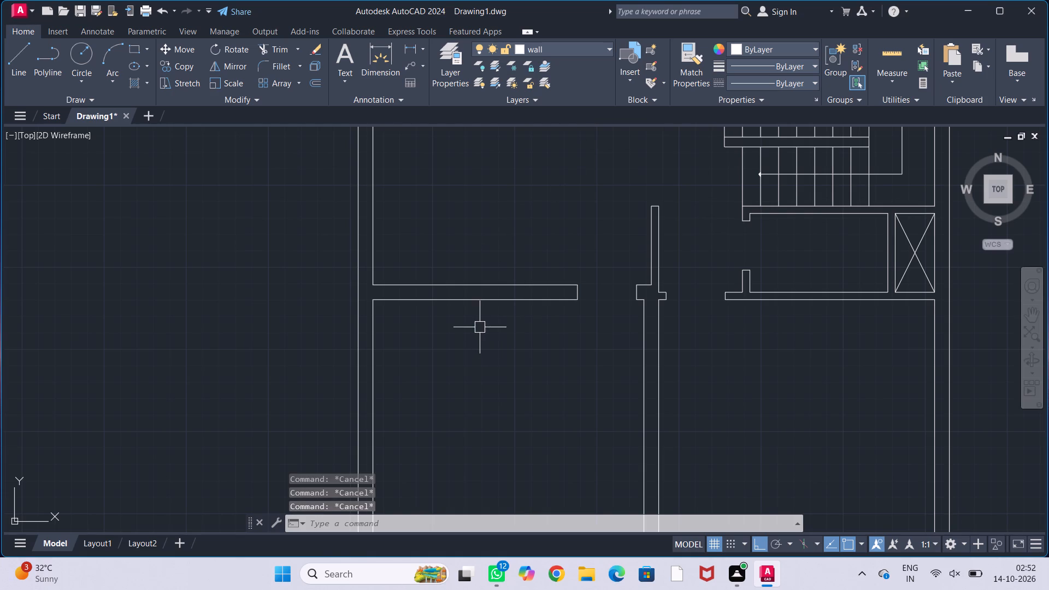
pyautogui.press('Escape')
pyautogui.press('Escape')
# Draw a line across the thickness of the south-west room's north wall at the wall segment's midpoint.
pyautogui.press('l')
pyautogui.press('Return')
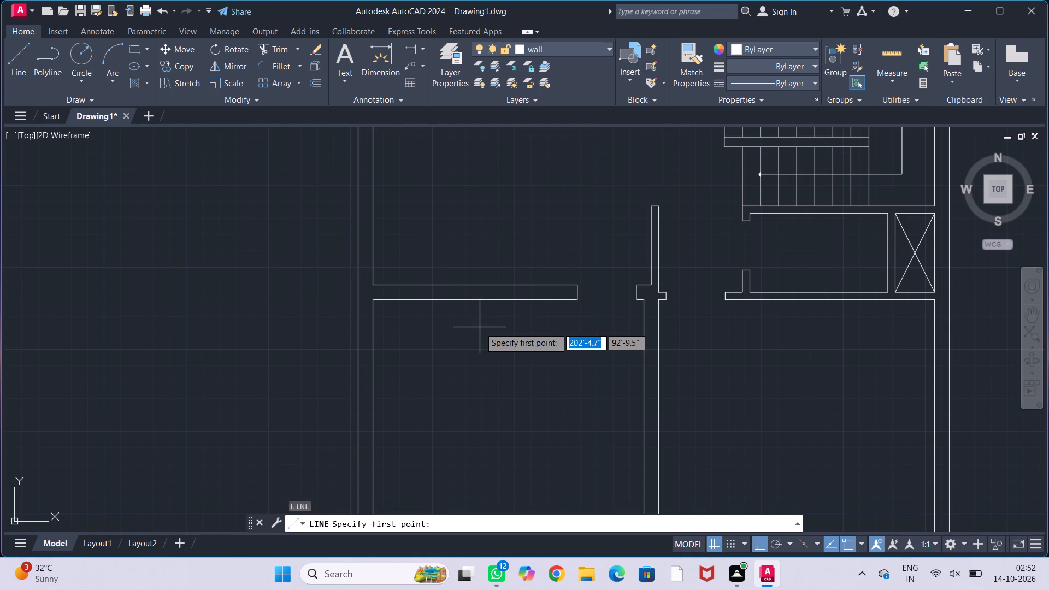
pyautogui.click(479, 284)
pyautogui.scroll(2, 480, 307)
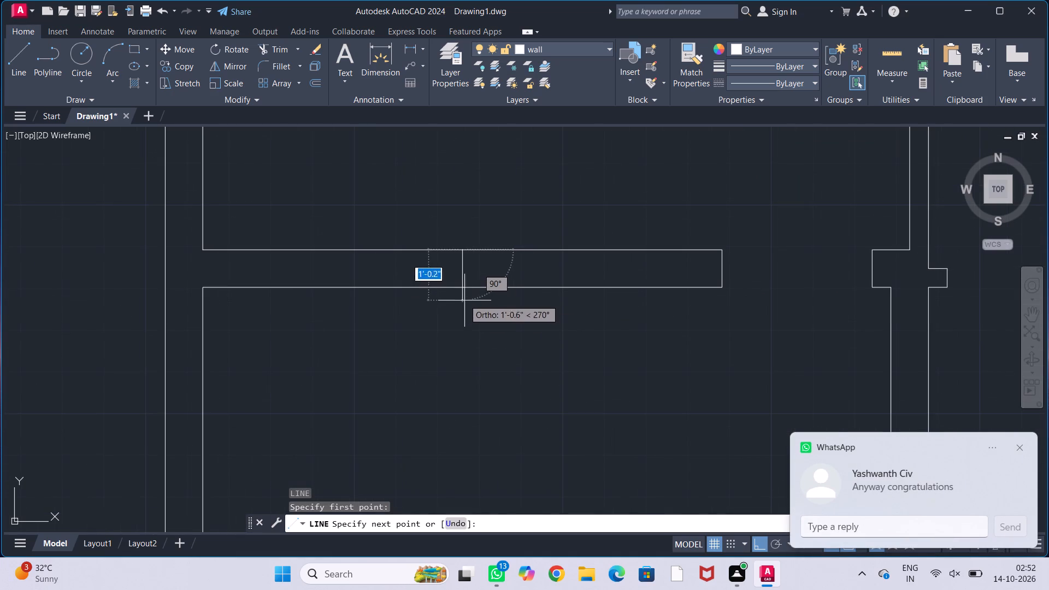
pyautogui.click(459, 286)
pyautogui.press('Escape')
pyautogui.press('Escape')
pyautogui.press('Escape')
pyautogui.press('Escape')
# Offset the cross line in the south-west room's north wall by 2' to each side.
pyautogui.write('off')
pyautogui.press('Return')
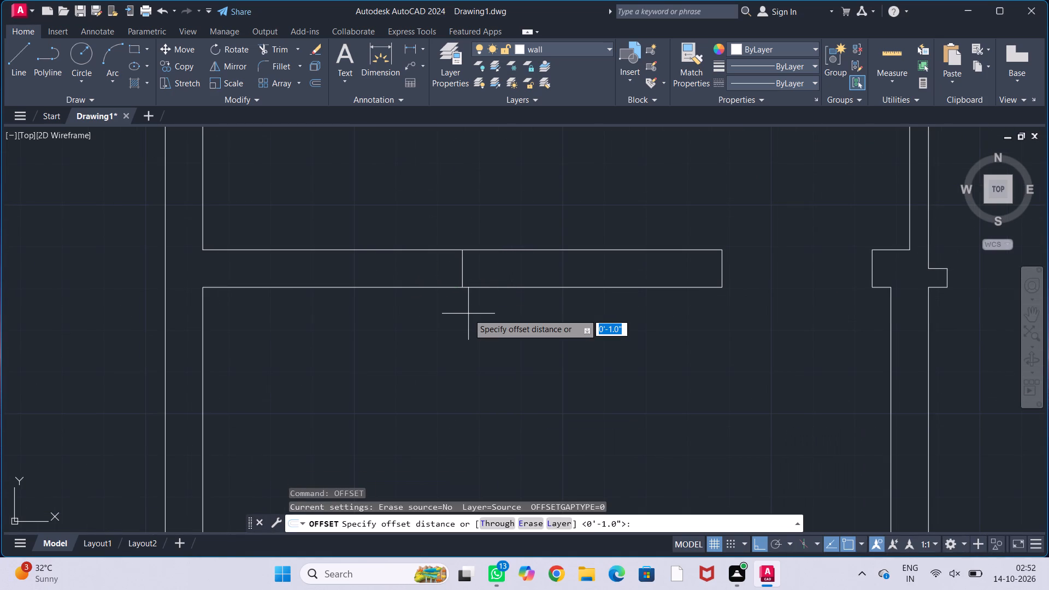
pyautogui.write("2'")
pyautogui.press('Return')
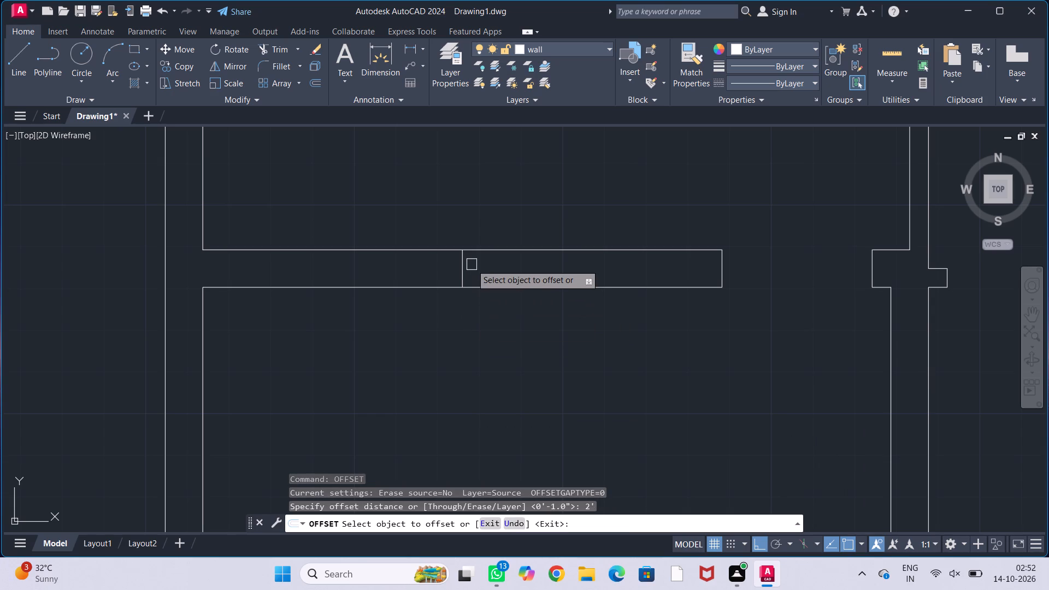
pyautogui.click(465, 270)
pyautogui.click(522, 268)
pyautogui.click(463, 278)
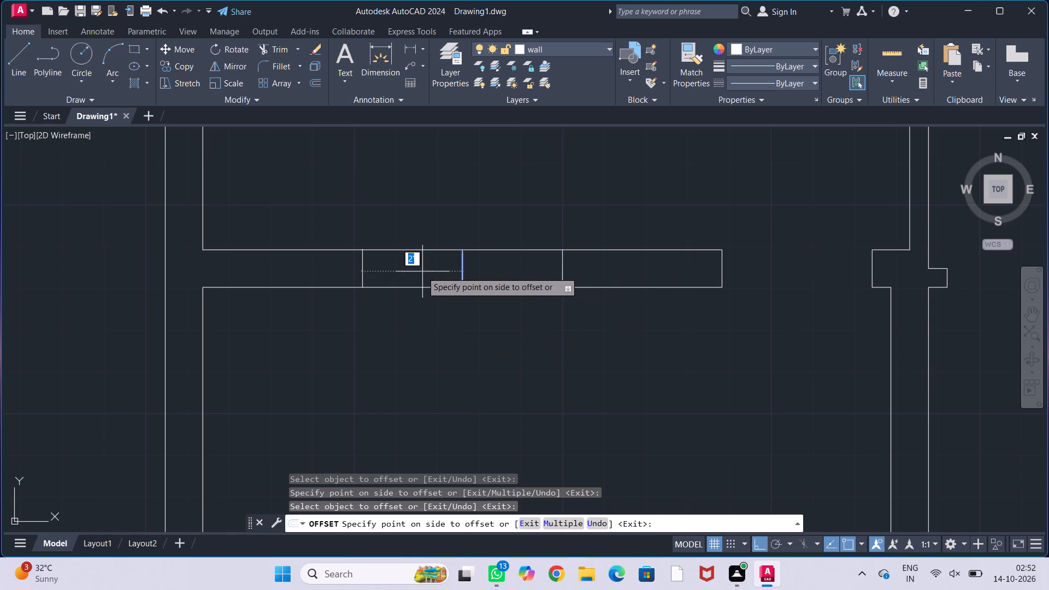
pyautogui.click(422, 272)
pyautogui.press('Escape')
pyautogui.press('Escape')
pyautogui.press('Escape')
pyautogui.press('Escape')
# Trim the wall edges between the two offset lines and remove the centre line to leave a window opening.
pyautogui.write('tr')
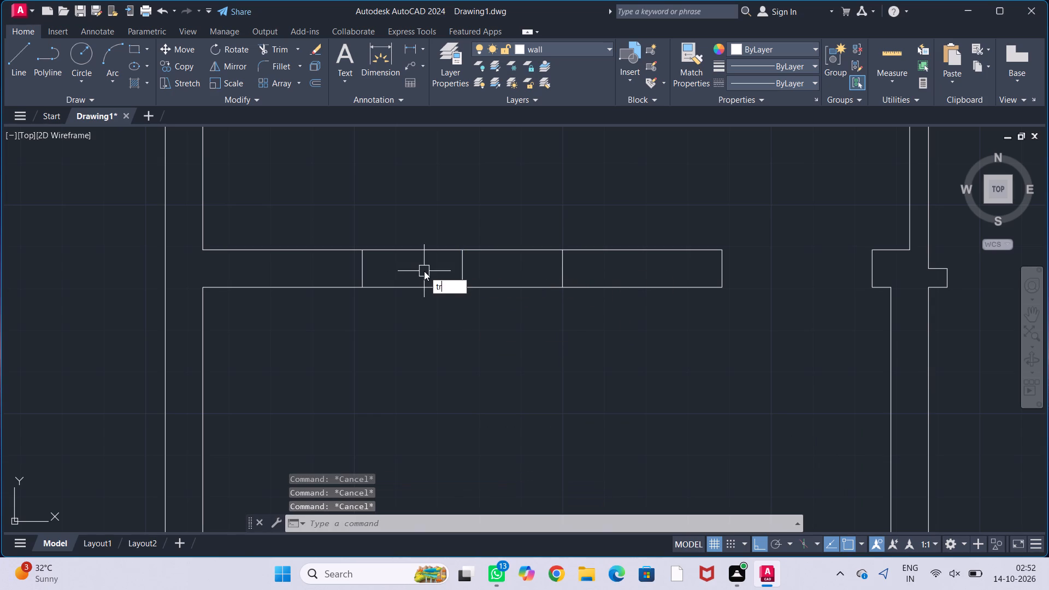
pyautogui.press('Return')
pyautogui.moveTo(421, 215); pyautogui.dragTo(446, 380)
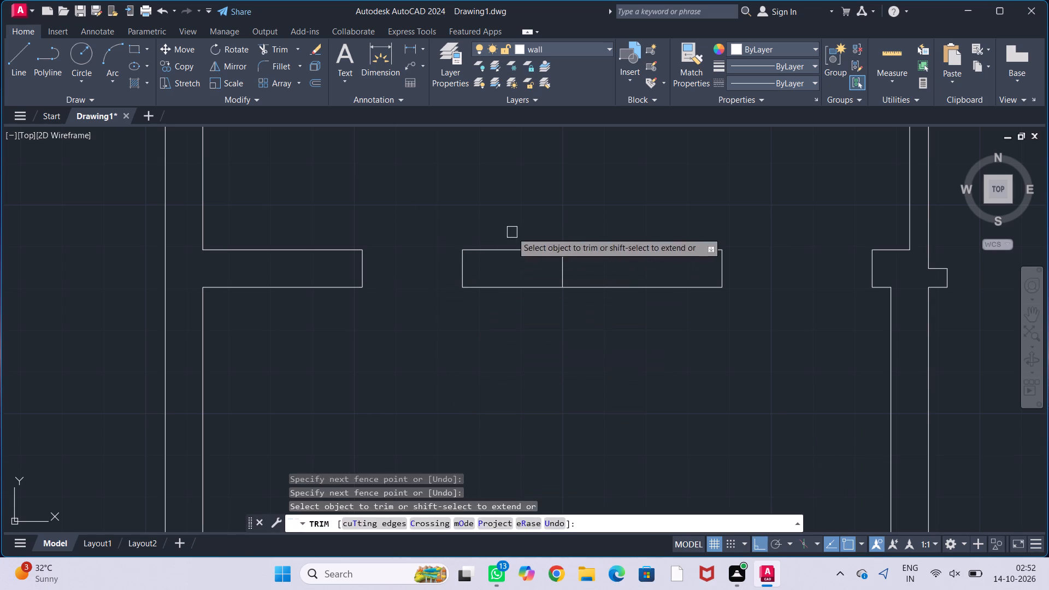
pyautogui.moveTo(512, 232); pyautogui.dragTo(519, 346)
pyautogui.click(456, 270)
pyautogui.click(464, 278)
pyautogui.press('Escape')
pyautogui.press('Escape')
pyautogui.press('Escape')
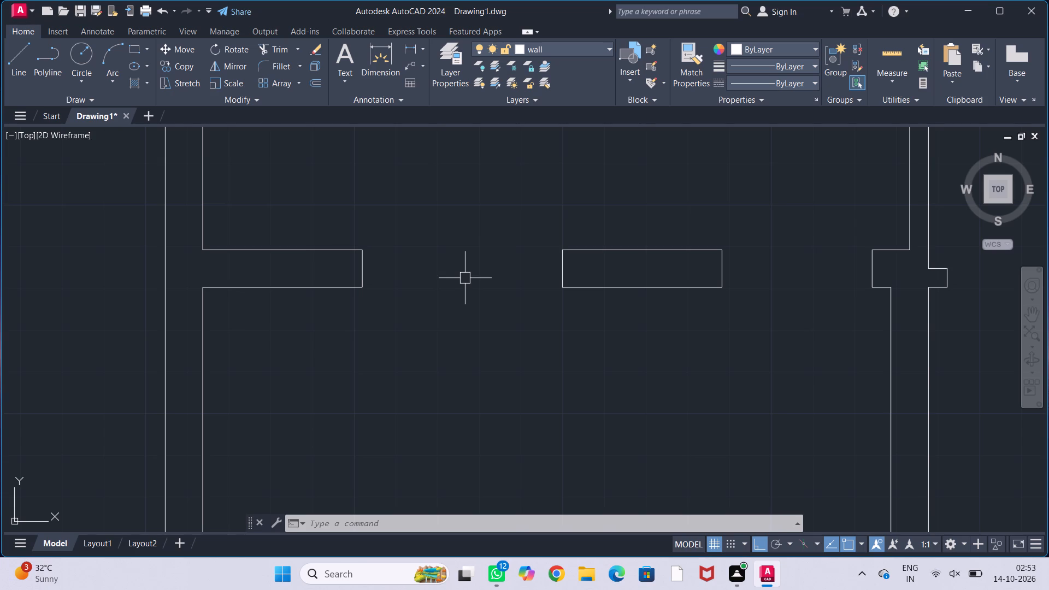
# Rotate the long window block east of the plan by 270° about its lower-left corner so it lies horizontally.
pyautogui.scroll(-1, 473, 286)
pyautogui.middleClick(497, 314)
pyautogui.scroll(-2, 497, 312)
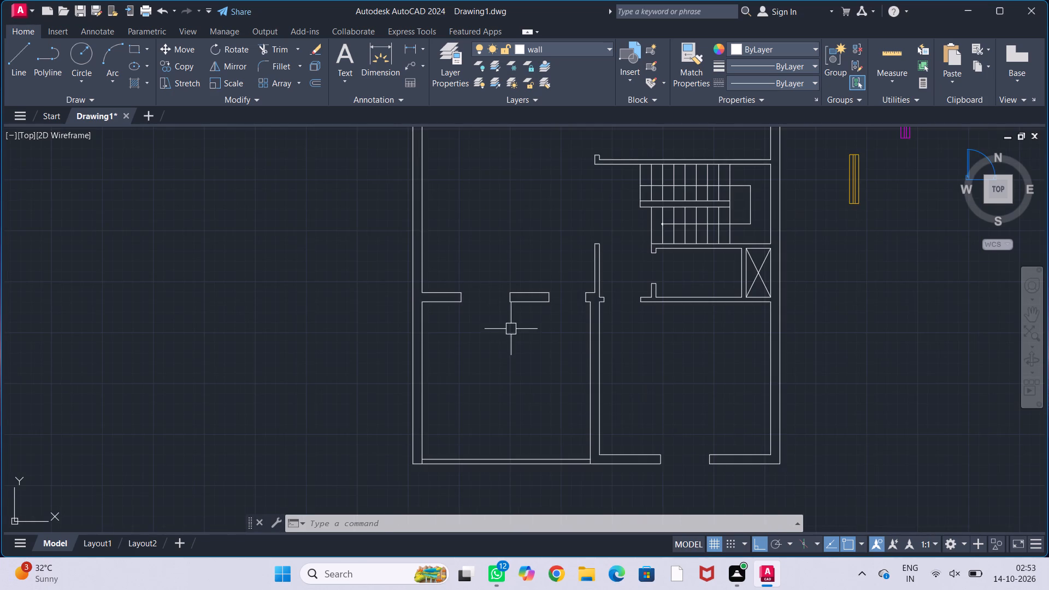
pyautogui.moveTo(511, 329); pyautogui.dragTo(432, 346, button='middle')
pyautogui.click(777, 191)
pyautogui.write('ro')
pyautogui.press('Return')
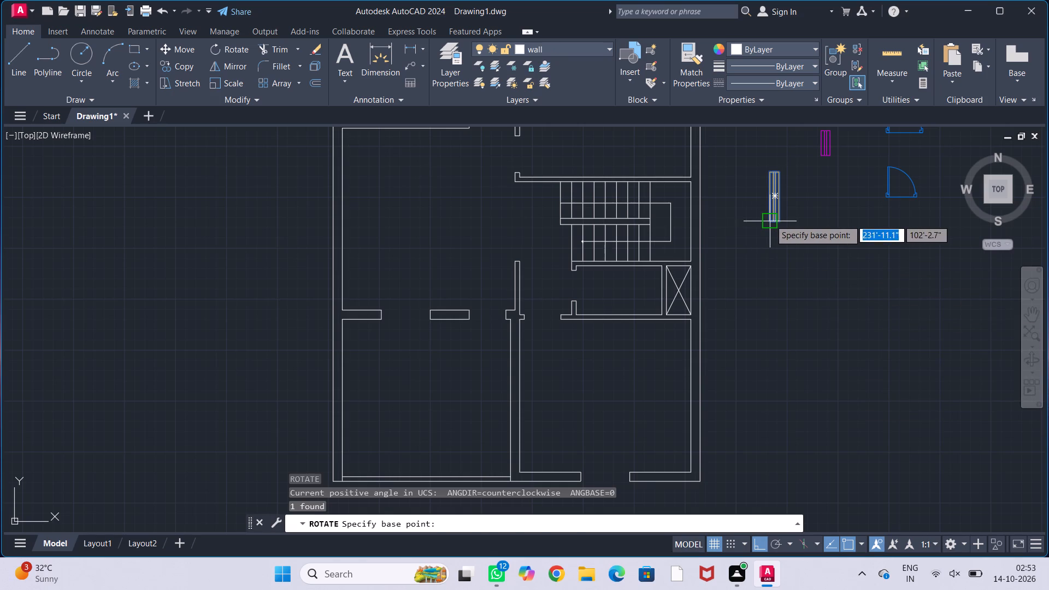
pyautogui.click(770, 220)
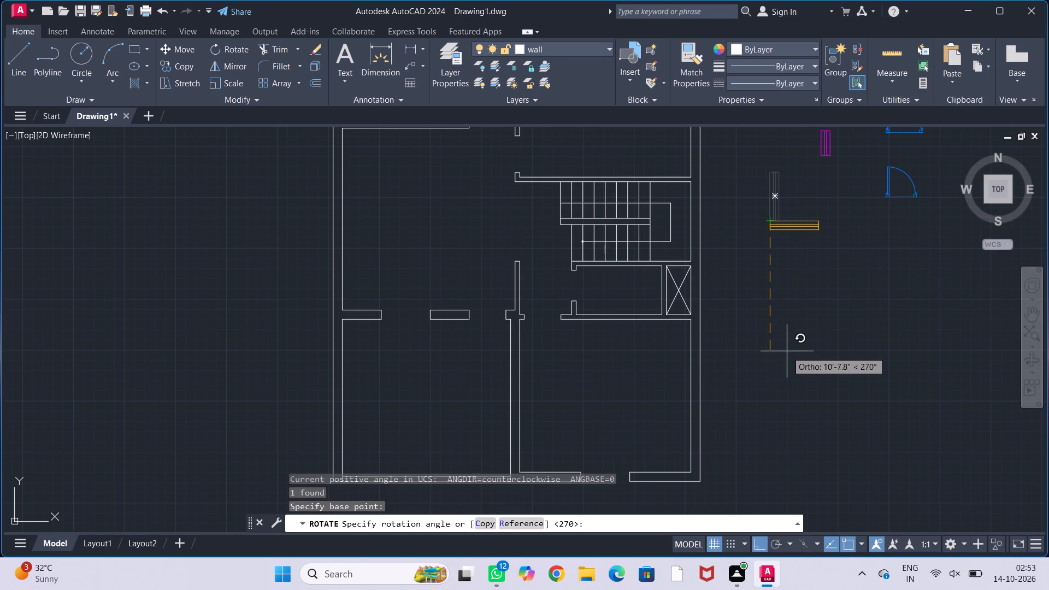
pyautogui.click(787, 351)
# Move the horizontal window block by its lower-left corner into the opening in the south-west room's north wall.
pyautogui.click(802, 224)
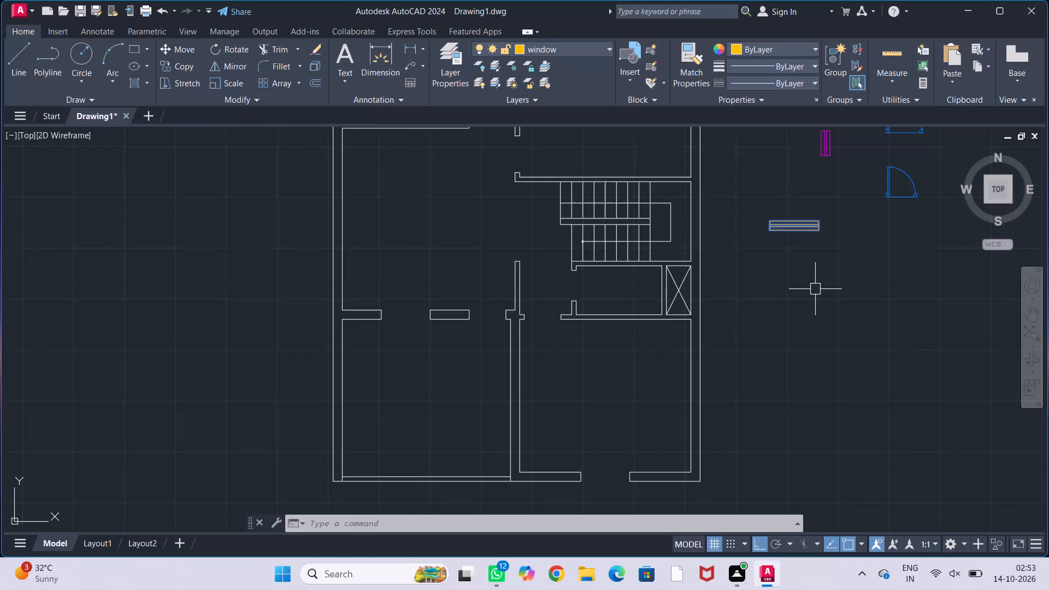
pyautogui.press('Escape')
pyautogui.press('Escape')
pyautogui.press('Escape')
pyautogui.click(805, 232)
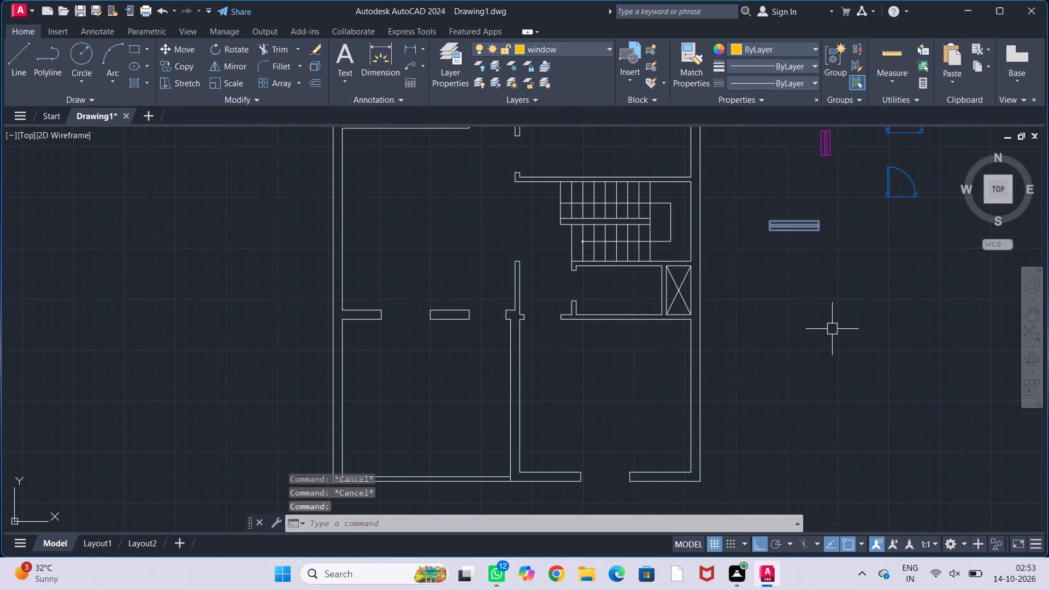
pyautogui.press('m')
pyautogui.press('Return')
pyautogui.scroll(1, 804, 274)
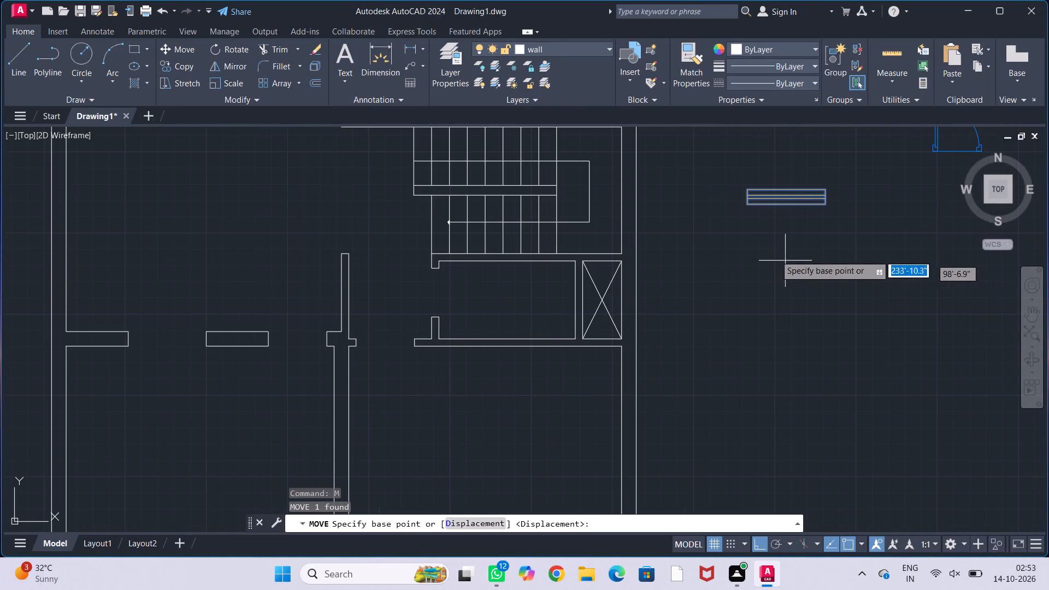
pyautogui.click(745, 203)
pyautogui.scroll(-2, 739, 284)
pyautogui.moveTo(739, 284); pyautogui.dragTo(779, 279, button='middle')
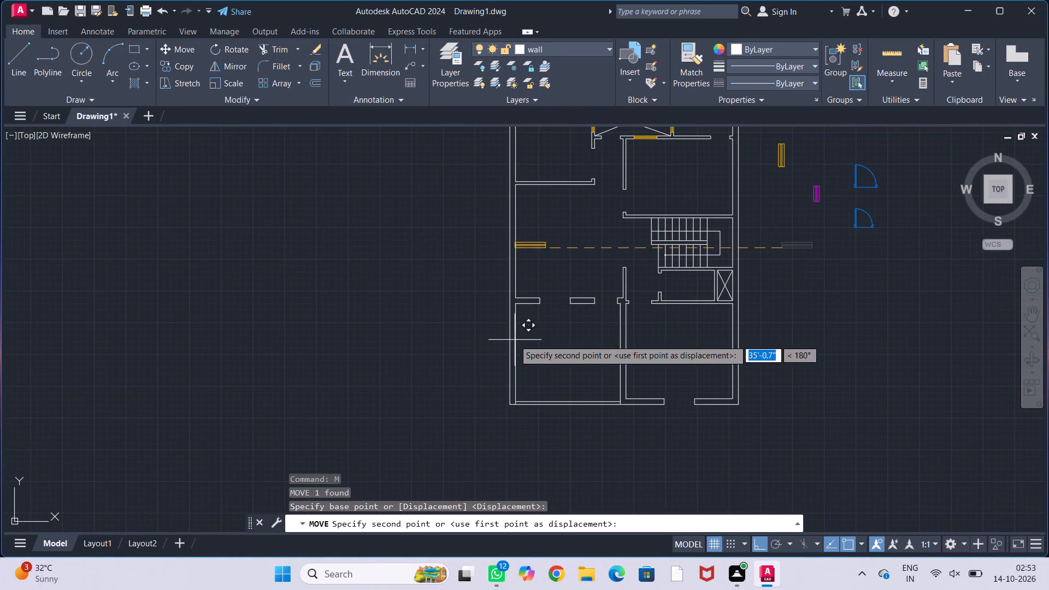
pyautogui.scroll(2, 521, 334)
pyautogui.scroll(2, 554, 297)
pyautogui.click(540, 213)
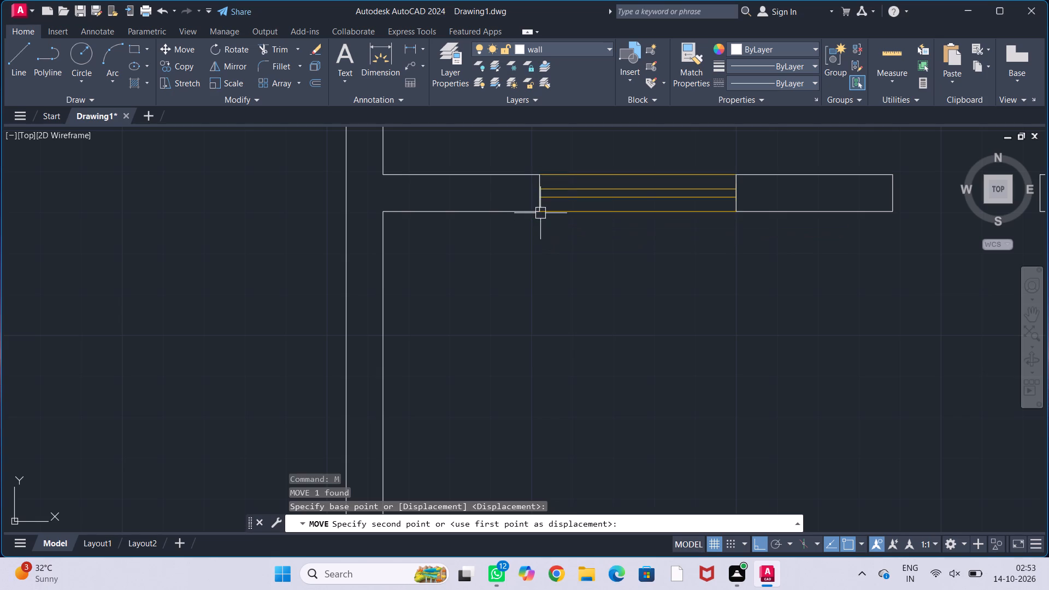
pyautogui.press('Escape')
pyautogui.press('Escape')
pyautogui.press('Escape')
pyautogui.press('Escape')
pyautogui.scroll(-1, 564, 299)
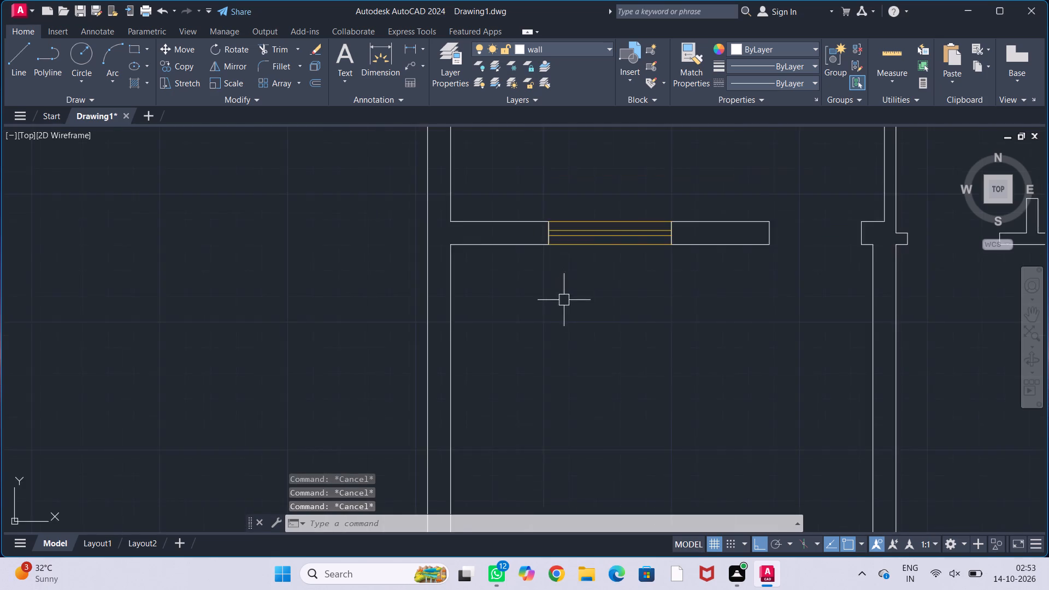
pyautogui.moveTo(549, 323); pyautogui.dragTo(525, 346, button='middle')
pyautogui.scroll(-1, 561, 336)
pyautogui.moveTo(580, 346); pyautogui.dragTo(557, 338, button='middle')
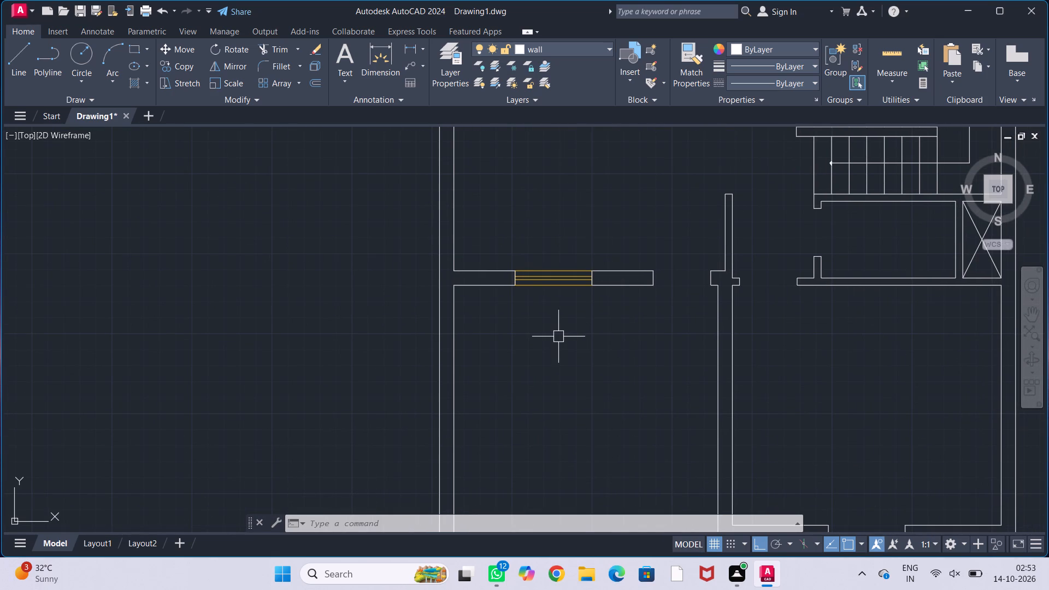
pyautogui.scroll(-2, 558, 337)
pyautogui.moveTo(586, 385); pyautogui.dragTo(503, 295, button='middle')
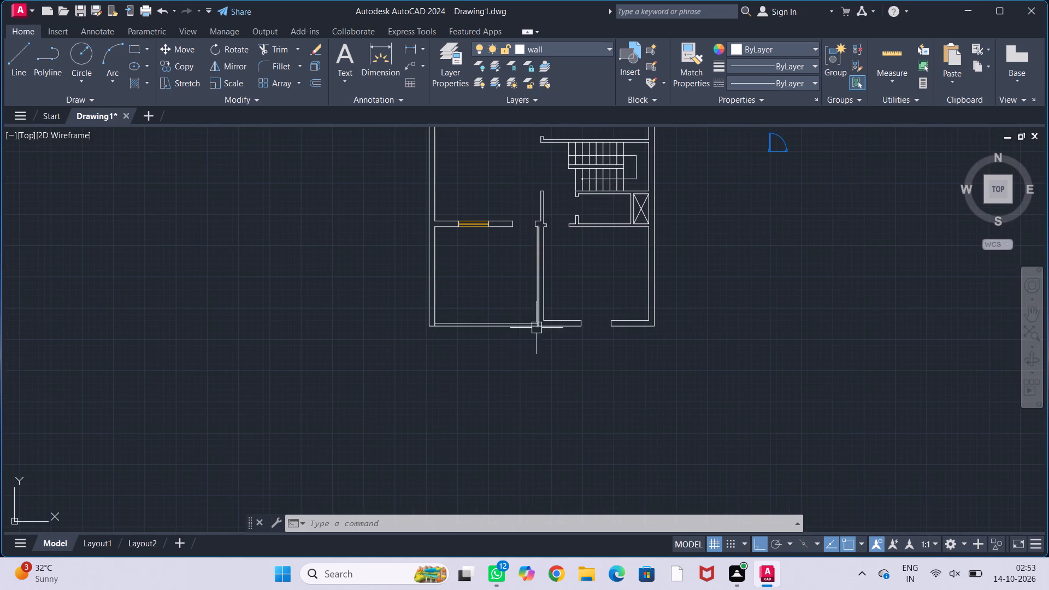
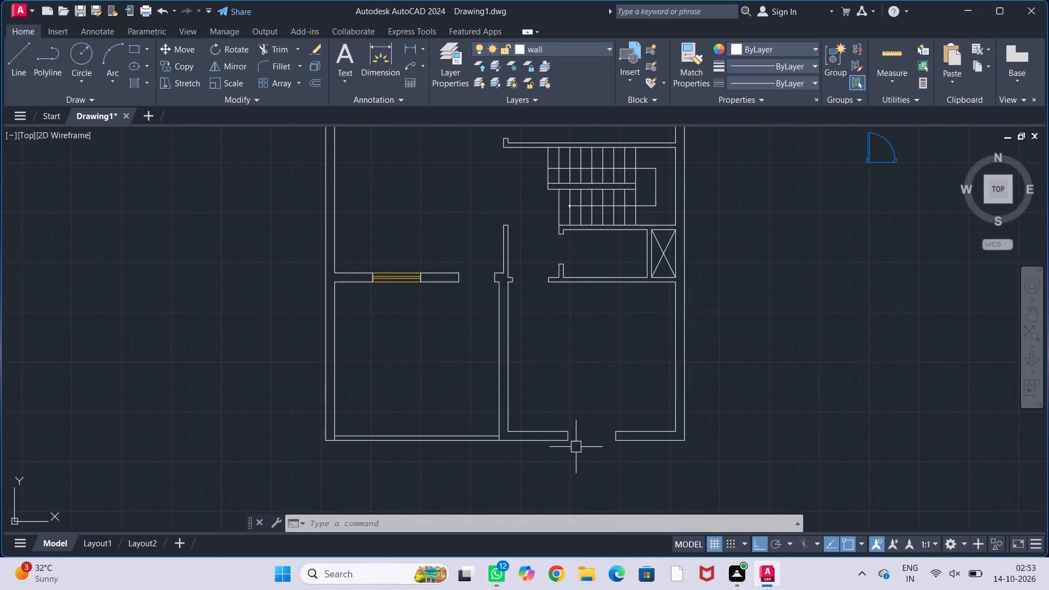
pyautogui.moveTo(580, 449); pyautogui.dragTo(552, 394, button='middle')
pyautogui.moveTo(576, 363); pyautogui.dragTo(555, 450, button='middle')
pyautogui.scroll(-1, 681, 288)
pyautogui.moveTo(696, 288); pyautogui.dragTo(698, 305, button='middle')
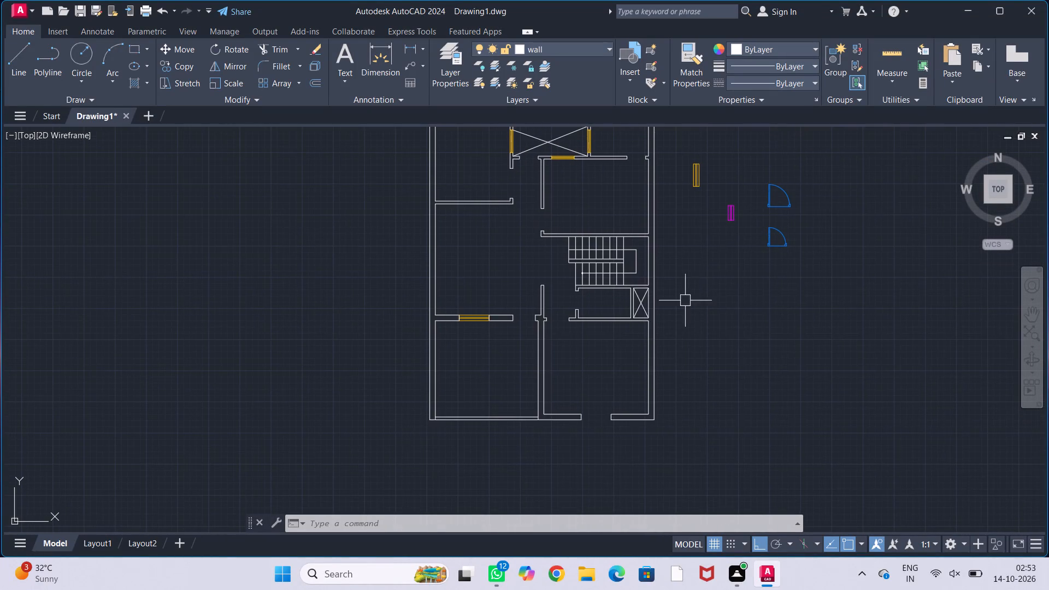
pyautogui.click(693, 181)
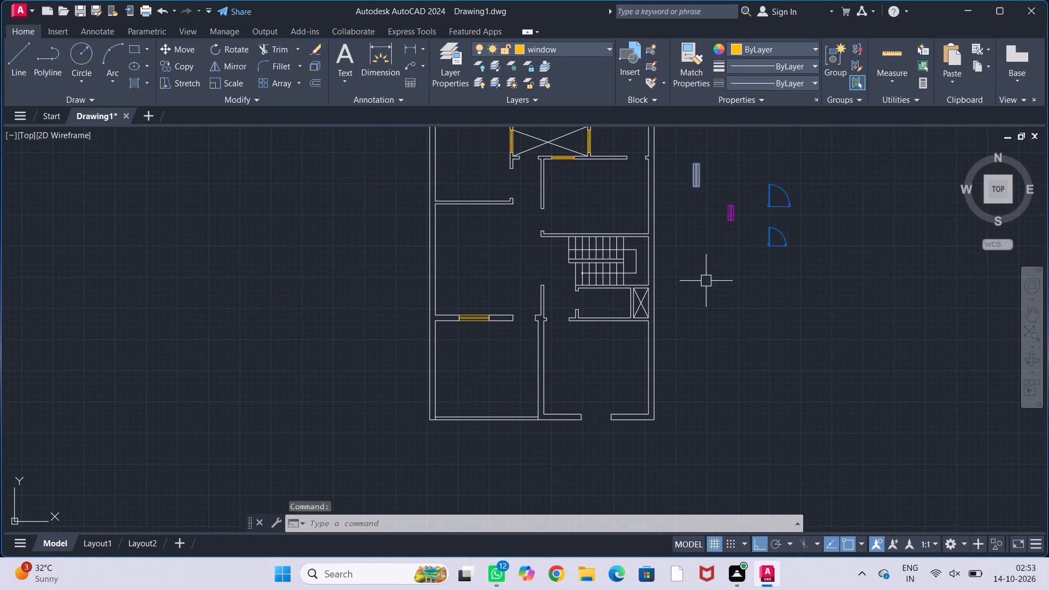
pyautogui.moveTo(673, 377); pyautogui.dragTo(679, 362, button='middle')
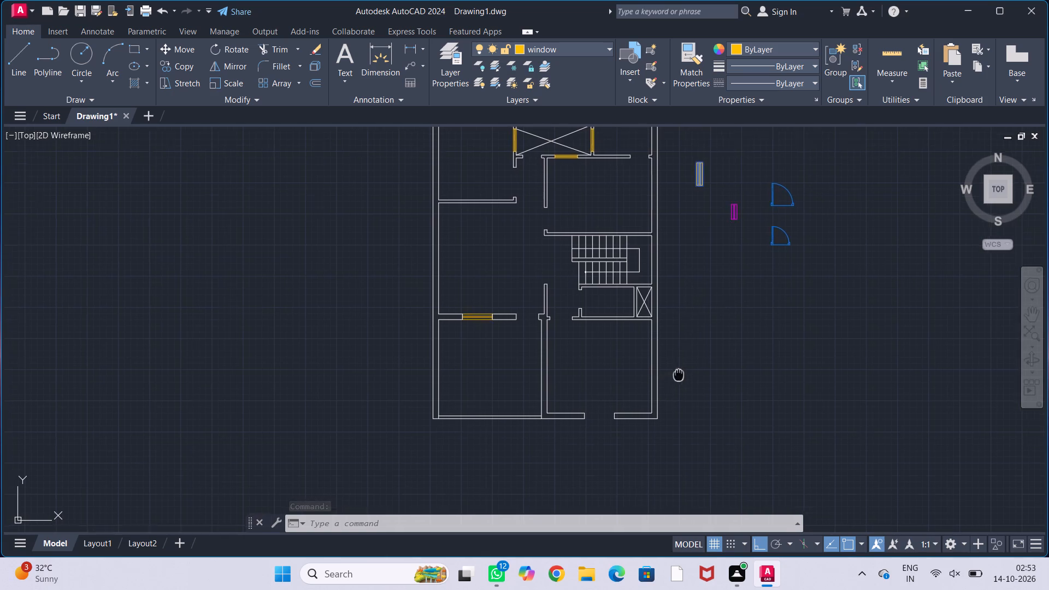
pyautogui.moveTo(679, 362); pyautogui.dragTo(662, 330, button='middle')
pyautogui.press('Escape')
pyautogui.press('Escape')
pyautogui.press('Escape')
# Measure the width of the opening in the south-east room's south wall with a linear dimension, without placing it.
pyautogui.scroll(2, 592, 383)
pyautogui.press('d')
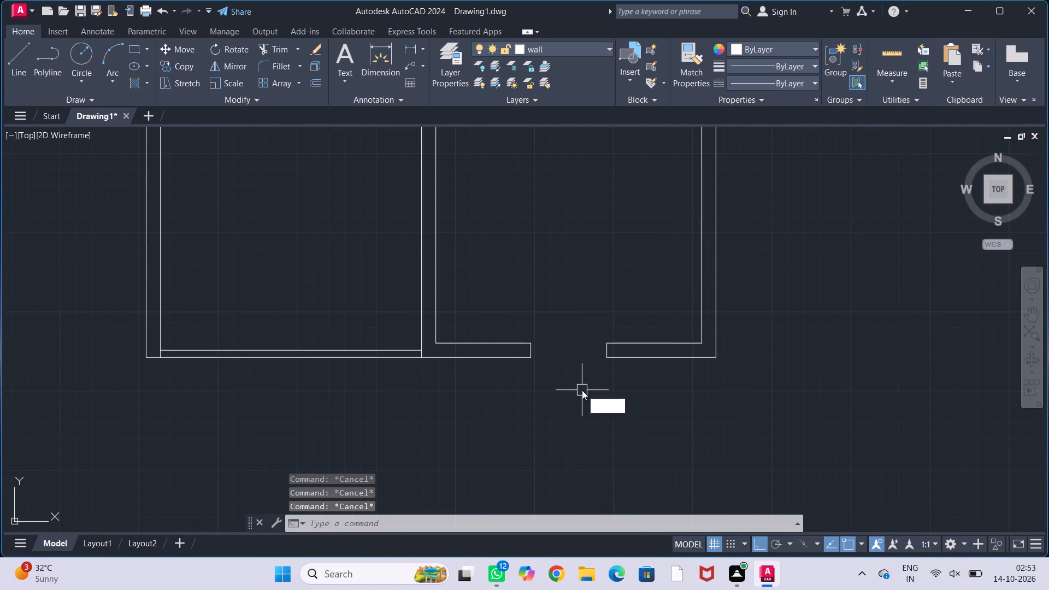
pyautogui.write('li')
pyautogui.press('Return')
pyautogui.click(531, 356)
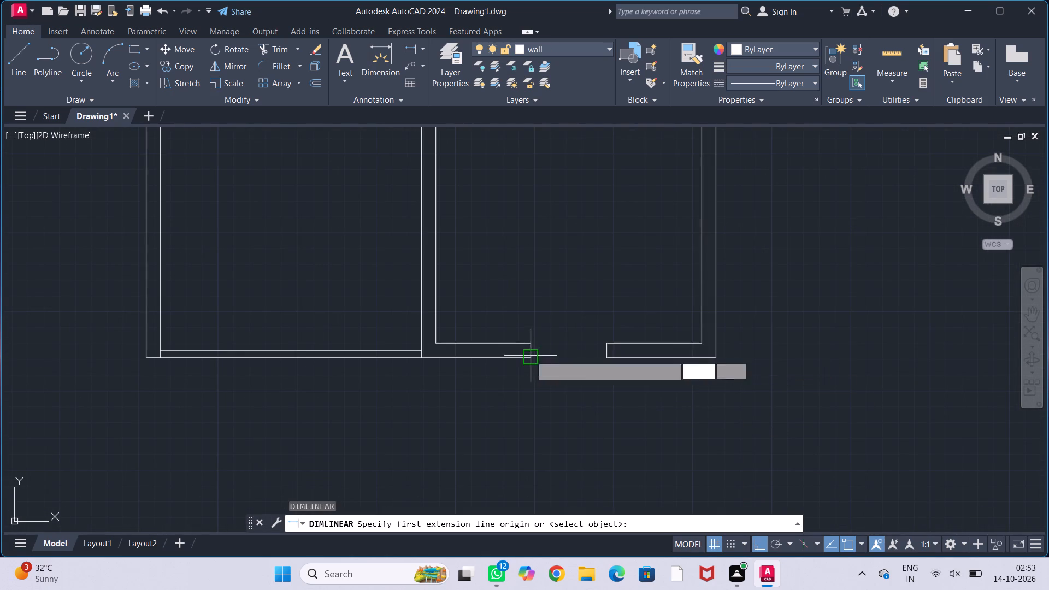
pyautogui.click(609, 357)
pyautogui.press('Escape')
pyautogui.press('Escape')
pyautogui.press('Escape')
pyautogui.press('Escape')
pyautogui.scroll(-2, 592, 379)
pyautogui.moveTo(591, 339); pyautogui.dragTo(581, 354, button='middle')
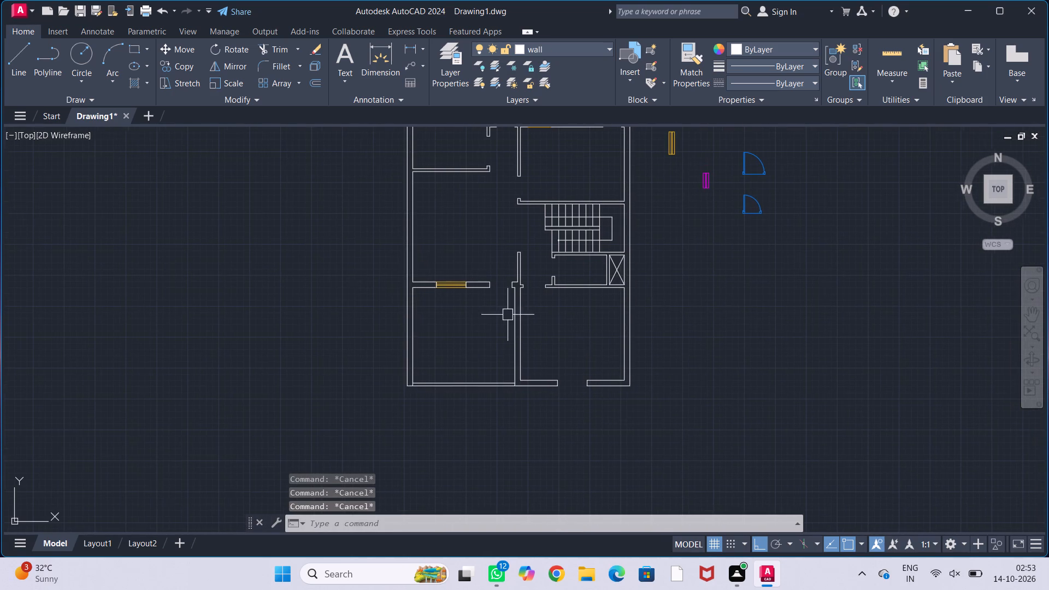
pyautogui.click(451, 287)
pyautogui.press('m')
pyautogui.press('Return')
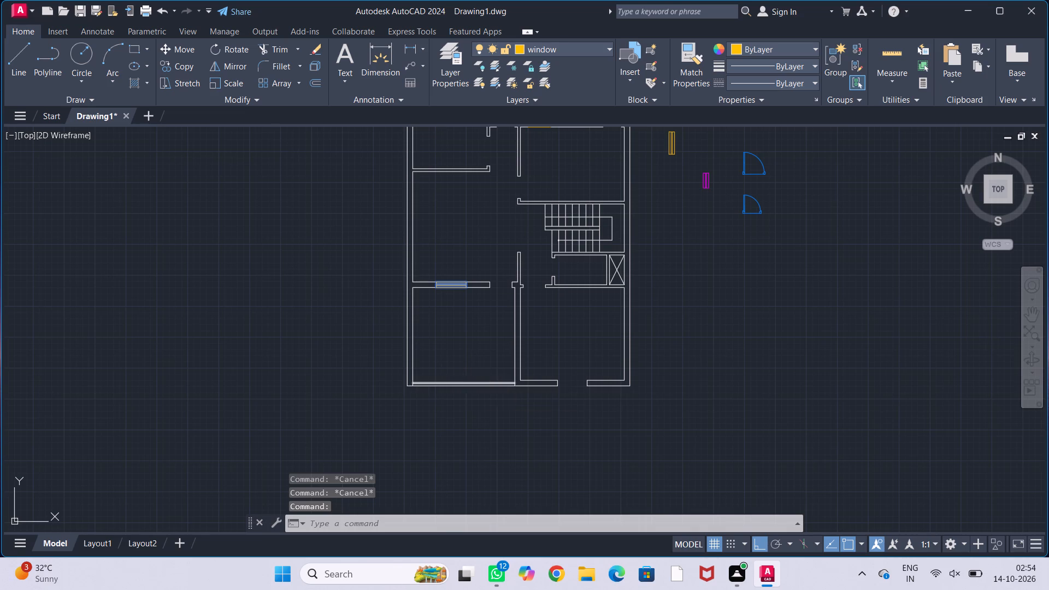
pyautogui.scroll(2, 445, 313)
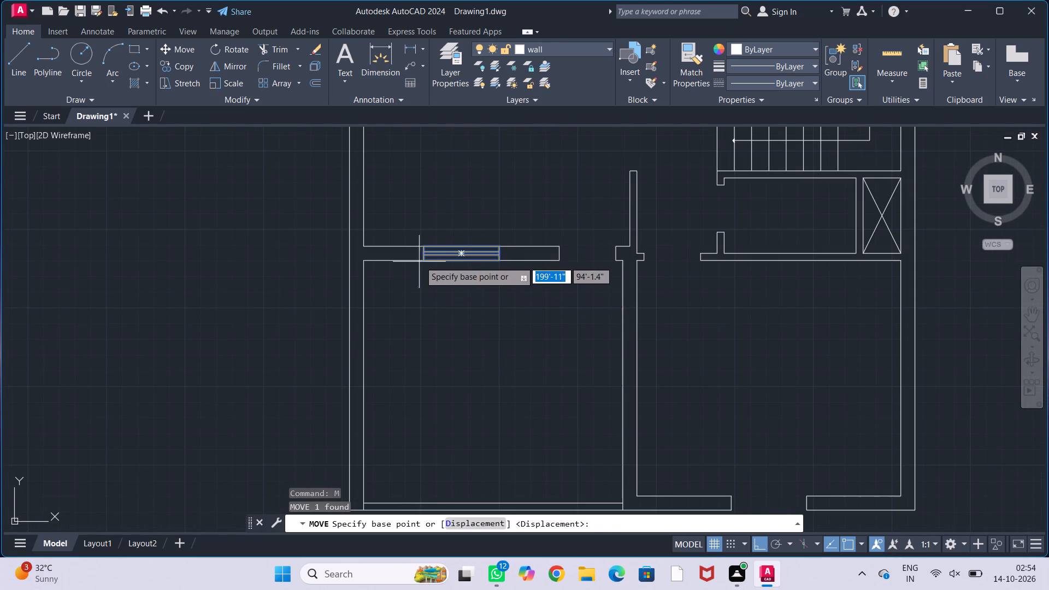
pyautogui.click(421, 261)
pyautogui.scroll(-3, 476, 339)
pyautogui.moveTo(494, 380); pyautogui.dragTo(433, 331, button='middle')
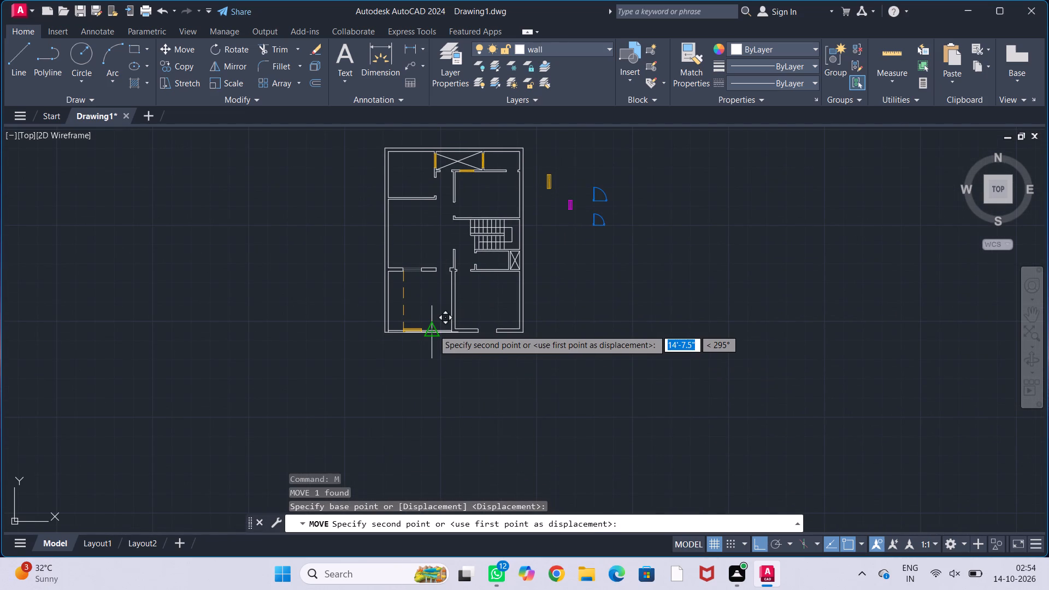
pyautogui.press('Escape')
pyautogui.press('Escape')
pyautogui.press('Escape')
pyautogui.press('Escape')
# Copy the window in the south-west room's north wall by its lower-left corner into the opening in the south-east room's south wall.
pyautogui.click(412, 269)
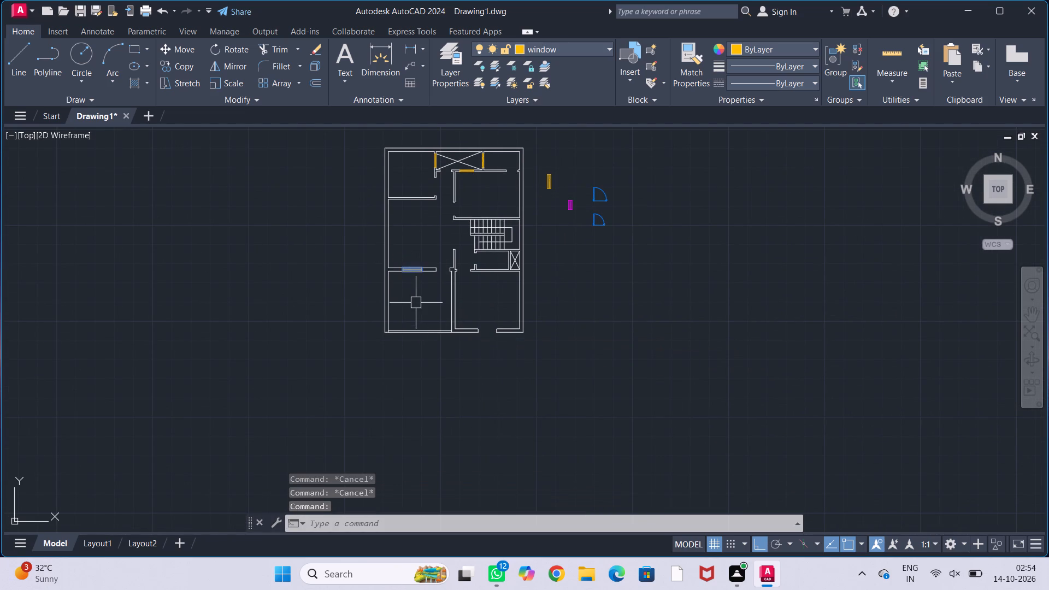
pyautogui.write('co')
pyautogui.press('Return')
pyautogui.scroll(3, 412, 278)
pyautogui.click(373, 261)
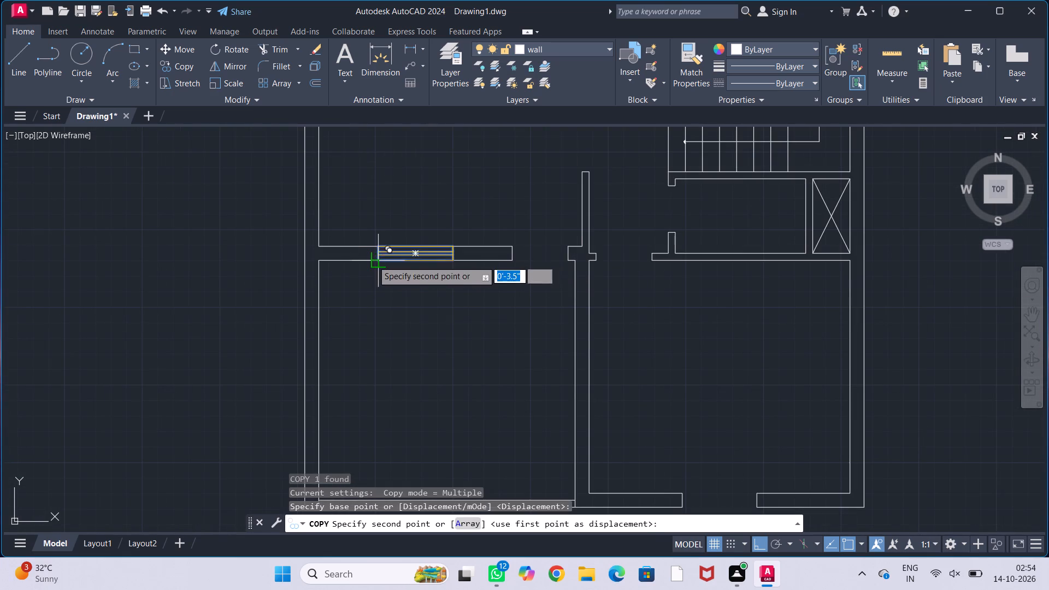
pyautogui.scroll(-2, 447, 334)
pyautogui.moveTo(472, 376); pyautogui.dragTo(425, 341, button='middle')
pyautogui.scroll(5, 479, 358)
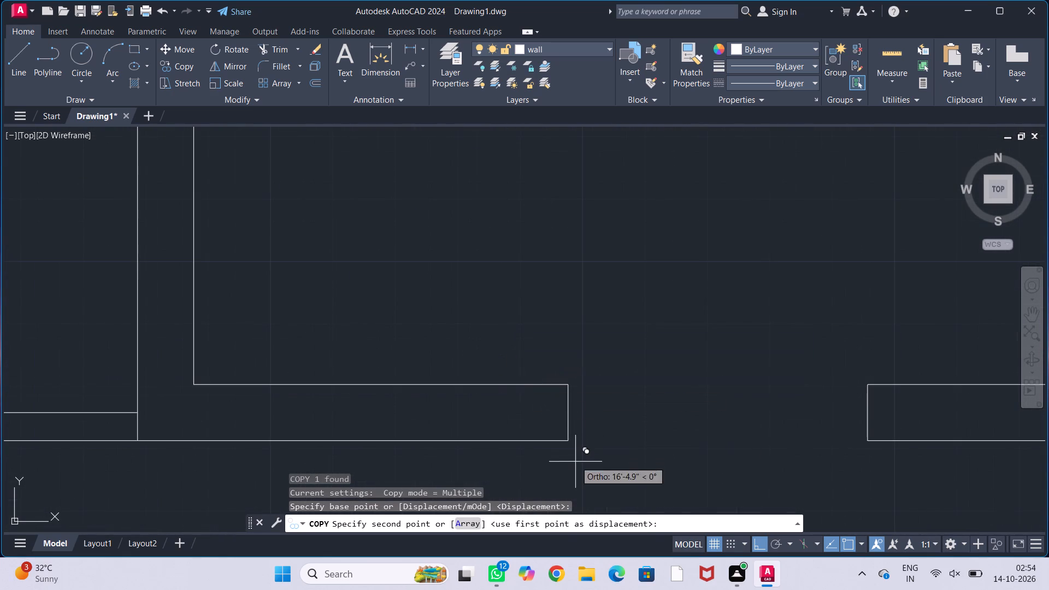
pyautogui.click(568, 436)
pyautogui.press('Escape')
pyautogui.press('Escape')
pyautogui.press('Escape')
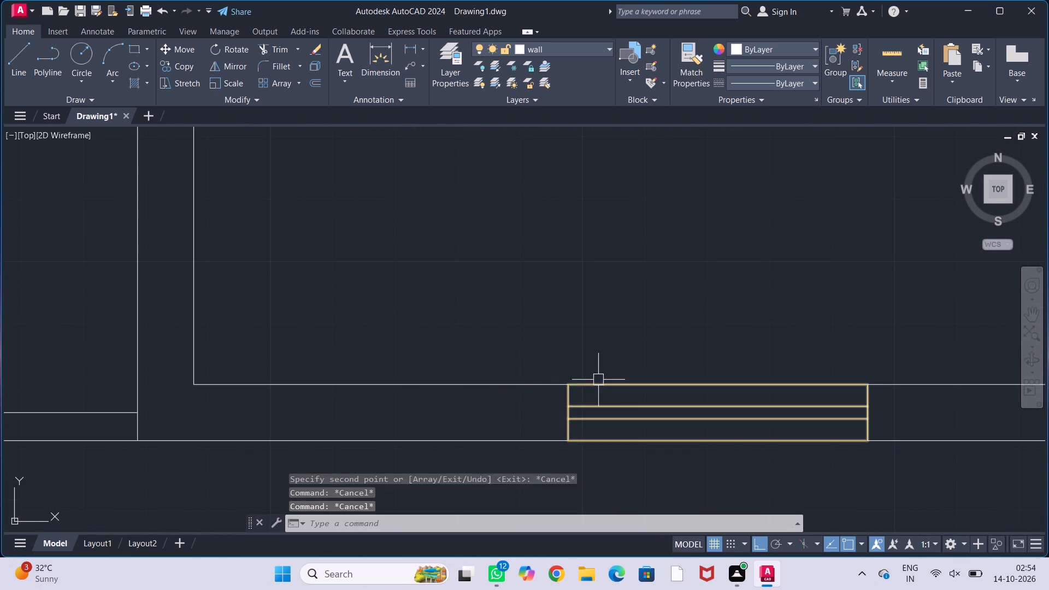
pyautogui.press('Escape')
pyautogui.press('Escape')
# Examine the plan around the staircase and the small room with the crossed duct for places still missing a window.
pyautogui.scroll(-4, 603, 371)
pyautogui.moveTo(636, 315); pyautogui.dragTo(630, 387, button='middle')
pyautogui.scroll(-1, 635, 369)
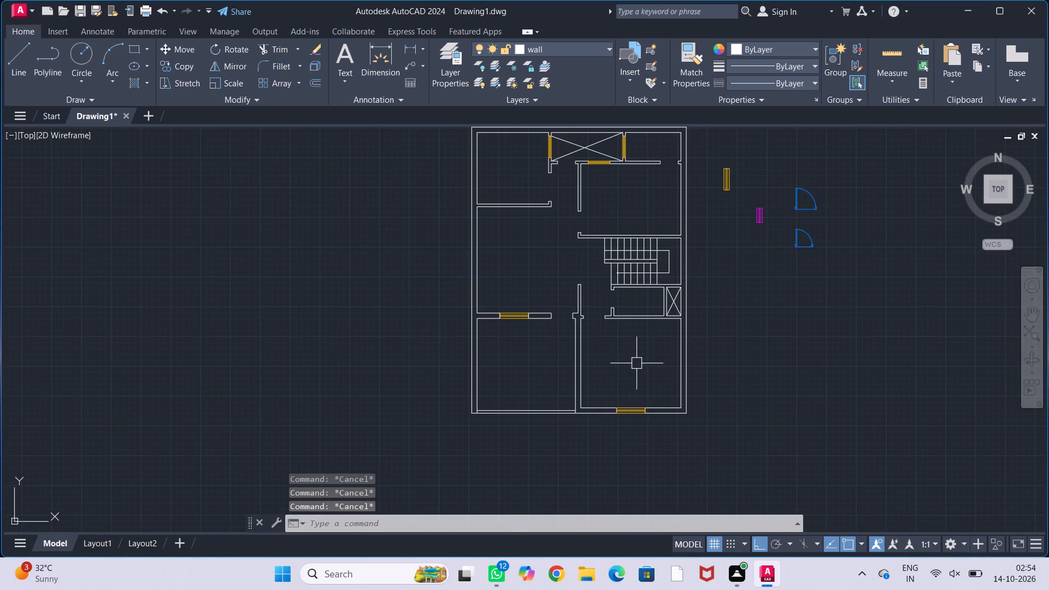
pyautogui.moveTo(637, 363); pyautogui.dragTo(613, 426, button='middle')
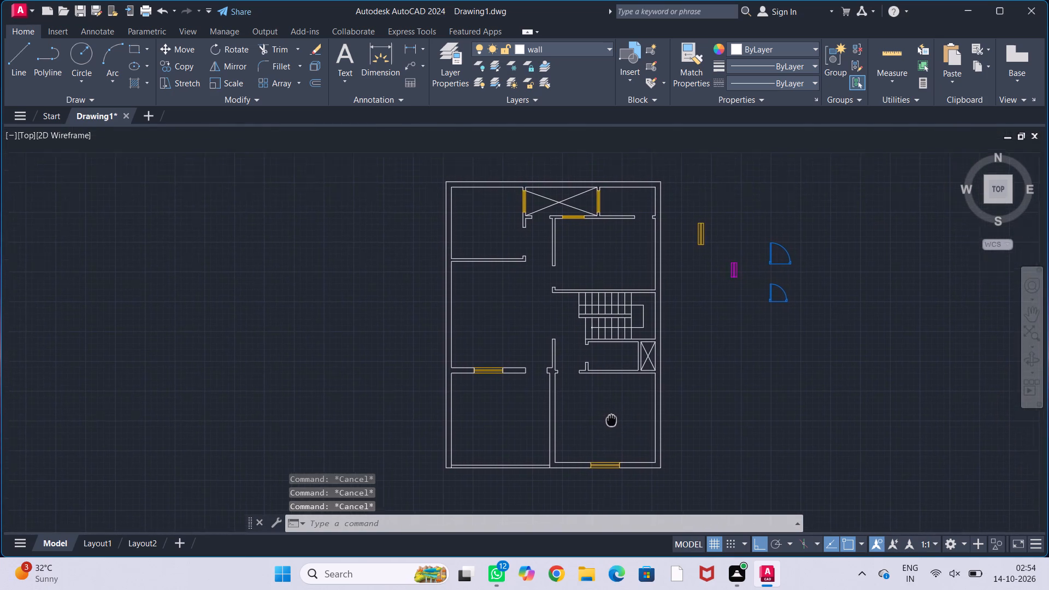
pyautogui.moveTo(613, 426); pyautogui.dragTo(617, 451, button='middle')
pyautogui.moveTo(626, 422); pyautogui.dragTo(576, 418, button='middle')
pyautogui.scroll(2, 591, 372)
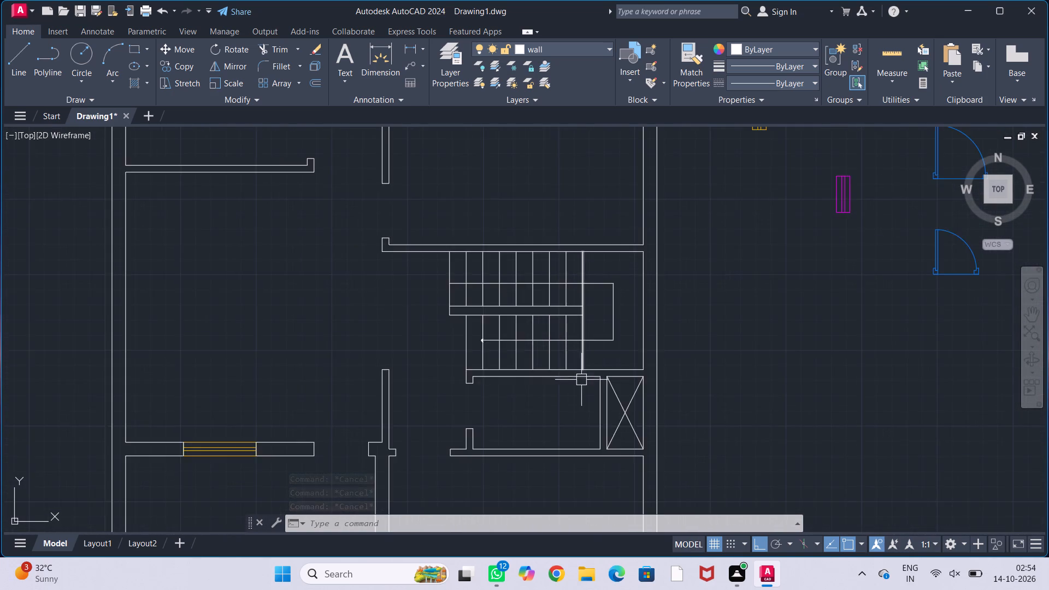
pyautogui.scroll(1, 581, 380)
pyautogui.moveTo(585, 433); pyautogui.dragTo(565, 359, button='middle')
pyautogui.scroll(-1, 565, 359)
pyautogui.moveTo(564, 368); pyautogui.dragTo(579, 344, button='middle')
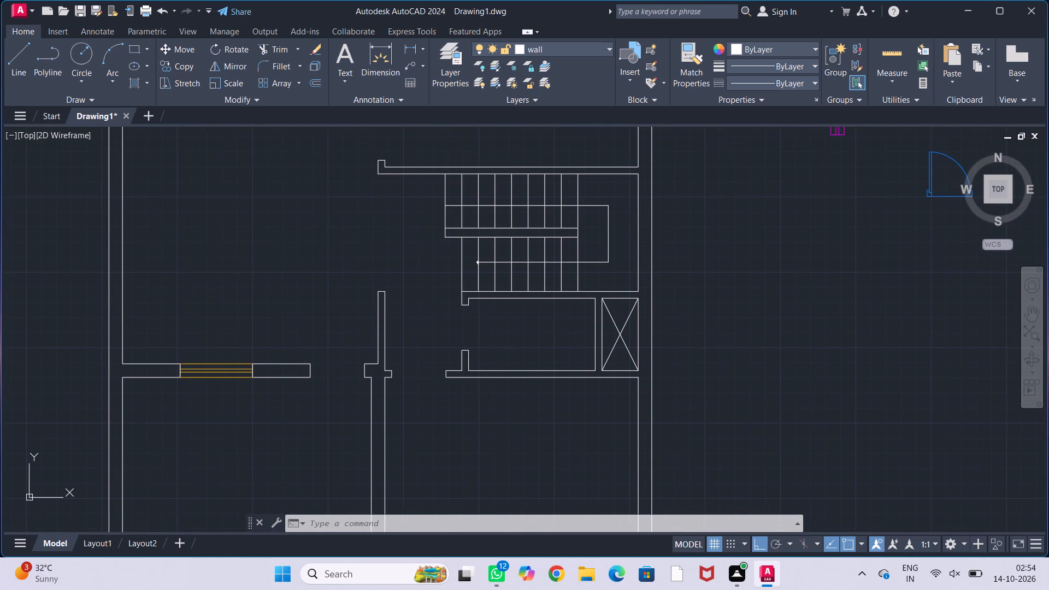
pyautogui.moveTo(579, 344); pyautogui.dragTo(577, 349, button='middle')
pyautogui.scroll(1, 580, 352)
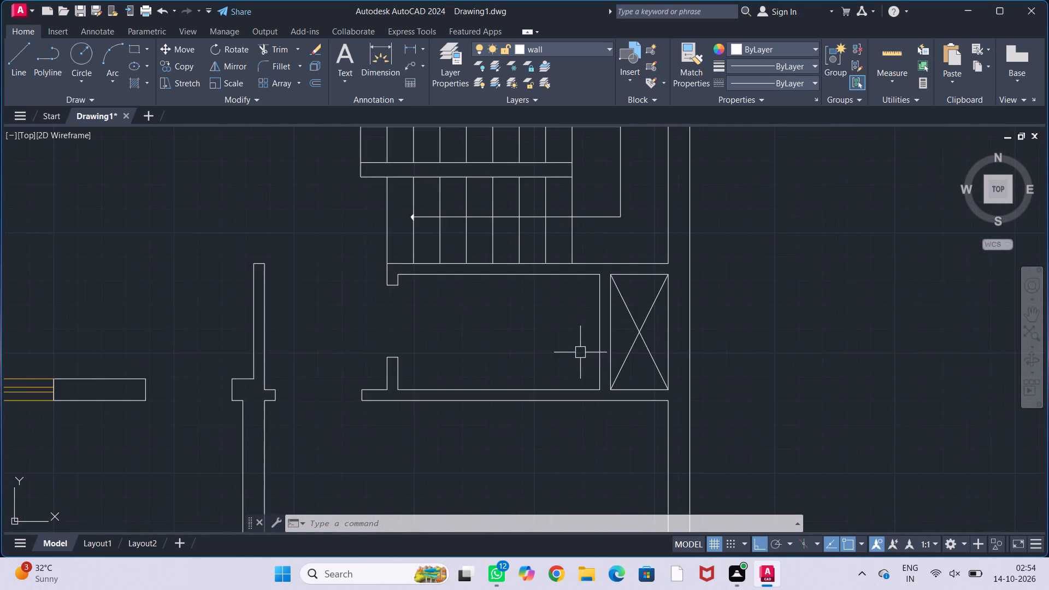
pyautogui.scroll(-3, 574, 356)
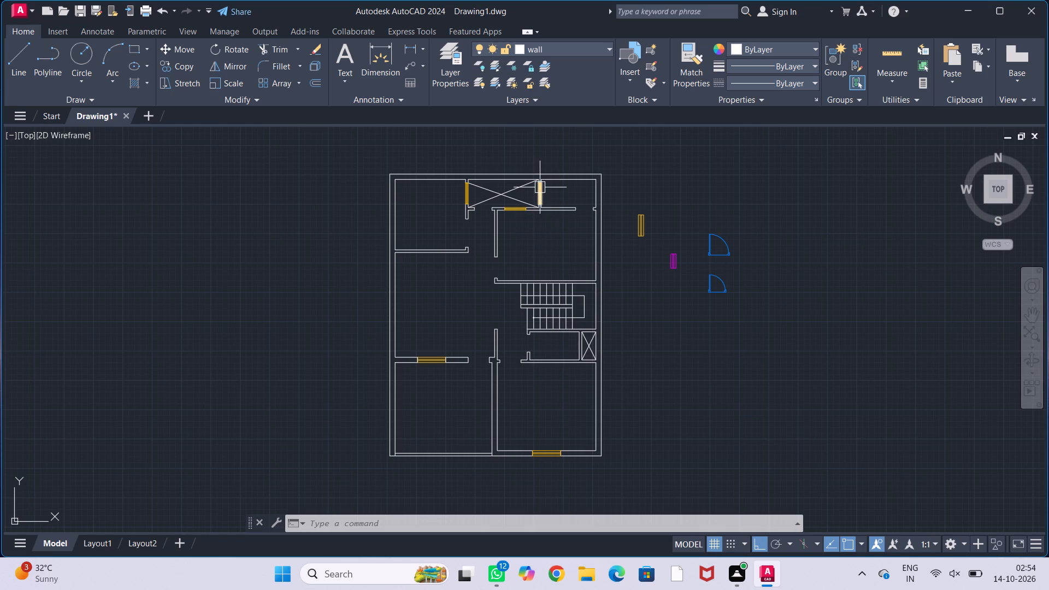
# Copy the window east of the northern crossed duct by its lower-left corner onto the wall between the small room and its duct.
pyautogui.click(540, 187)
pyautogui.write('co')
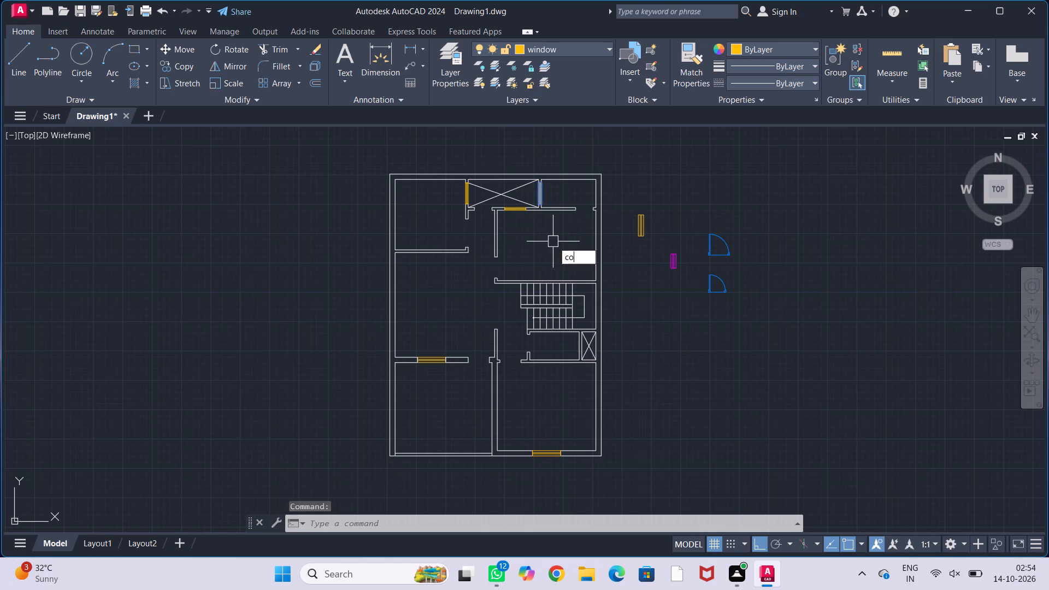
pyautogui.press('Return')
pyautogui.scroll(2, 543, 228)
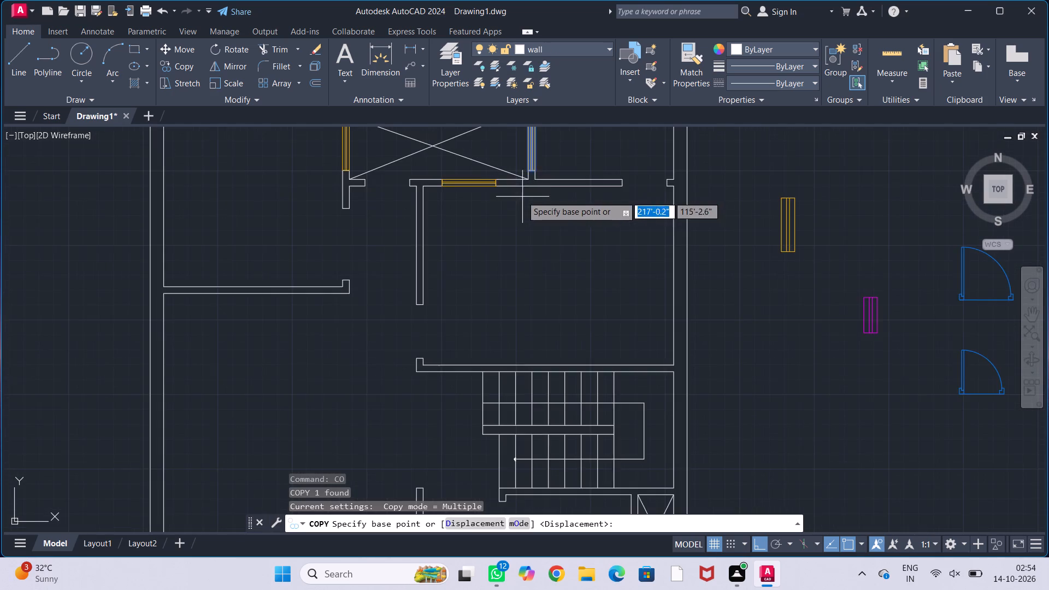
pyautogui.scroll(3, 518, 176)
pyautogui.click(520, 166)
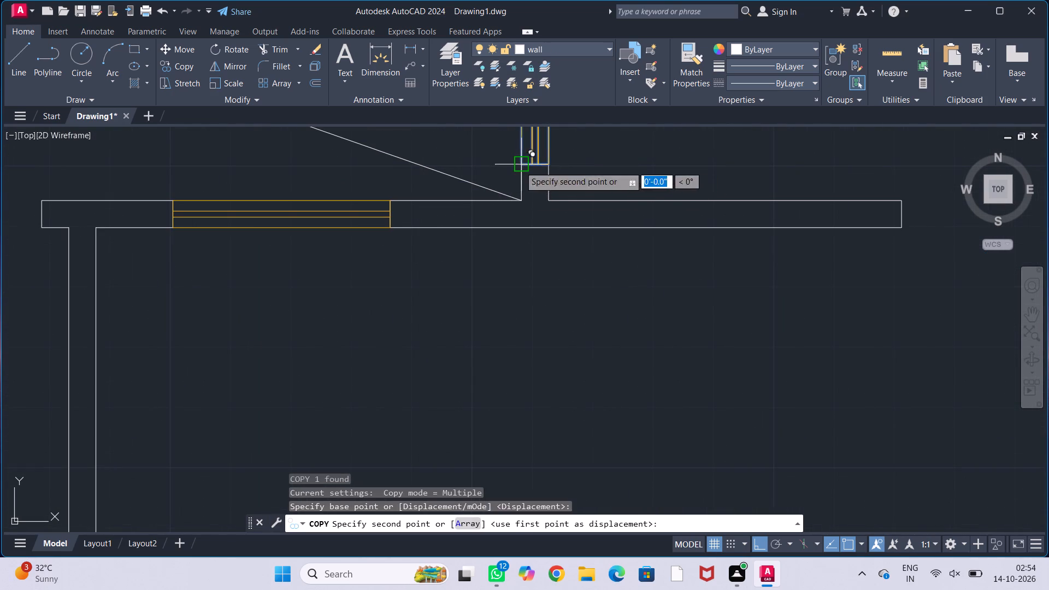
pyautogui.scroll(-3, 540, 232)
pyautogui.moveTo(592, 343); pyautogui.dragTo(579, 247, button='middle')
pyautogui.moveTo(593, 374); pyautogui.dragTo(576, 234, button='middle')
pyautogui.scroll(2, 598, 346)
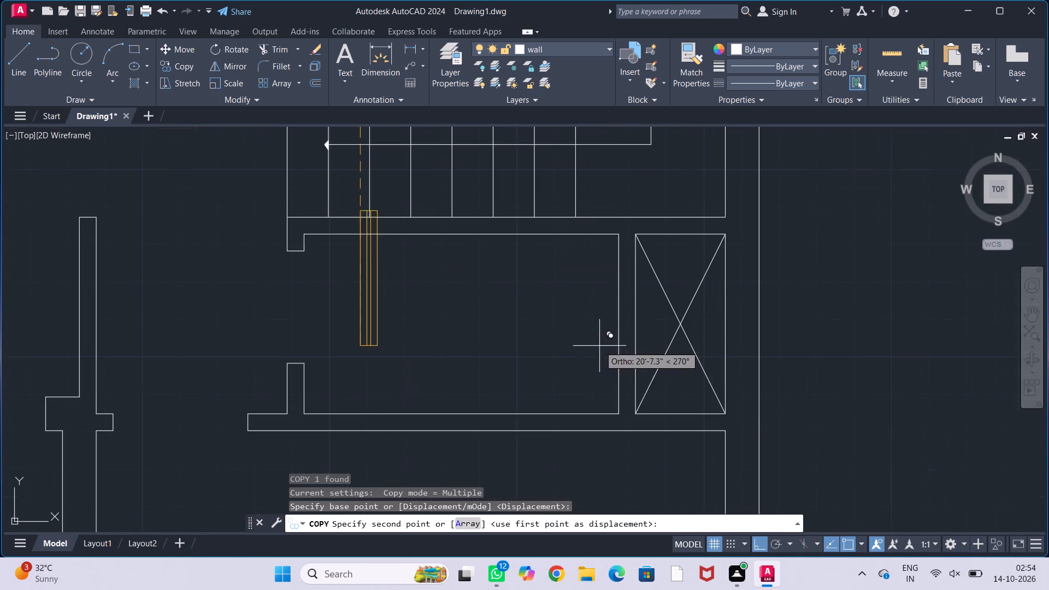
pyautogui.click(619, 381)
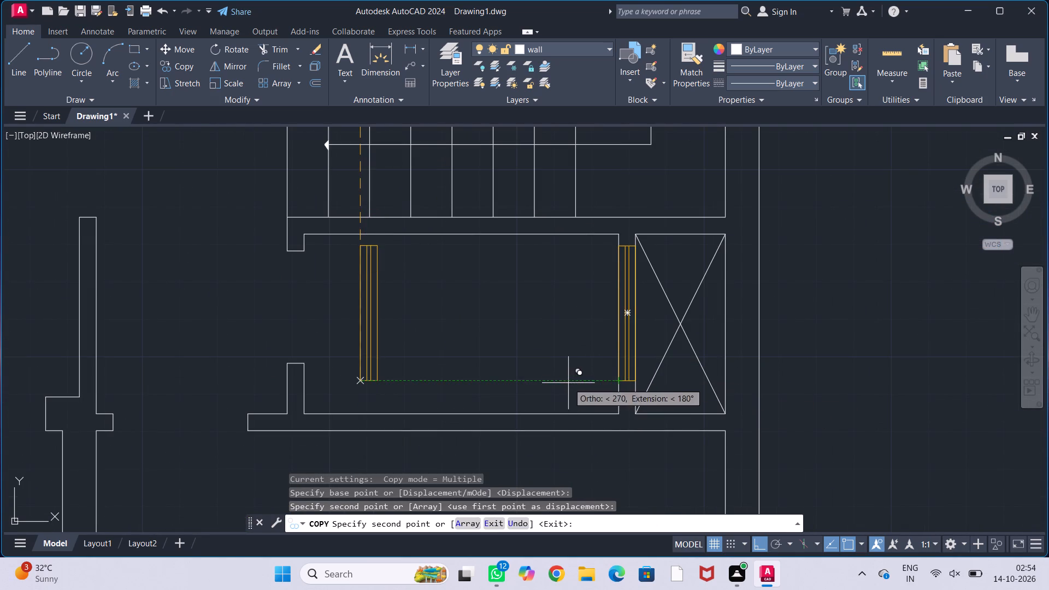
pyautogui.press('Escape')
pyautogui.press('Escape')
pyautogui.press('Escape')
# Move the copied window slightly south along the duct wall, roughly centring it between the small room's north and south walls.
pyautogui.click(627, 382)
pyautogui.press('m')
pyautogui.press('Return')
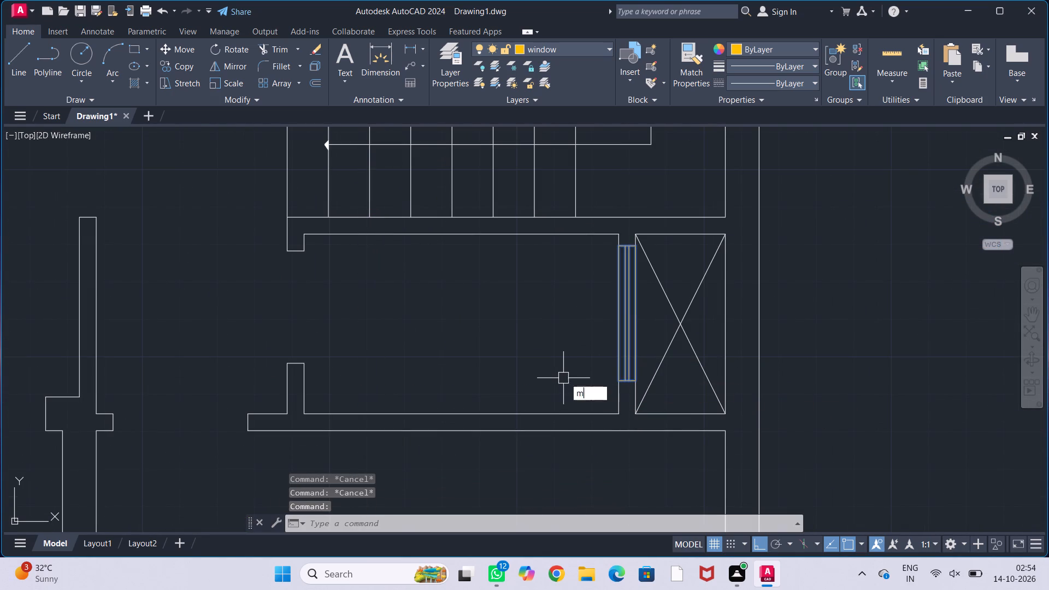
pyautogui.scroll(2, 585, 379)
pyautogui.click(667, 387)
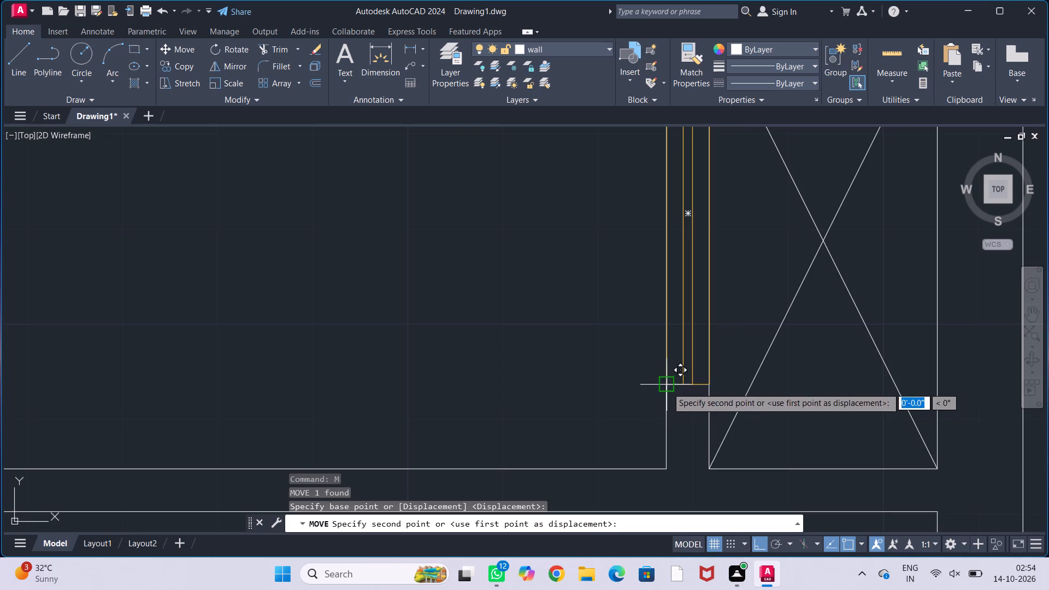
pyautogui.click(667, 417)
pyautogui.scroll(-2, 620, 364)
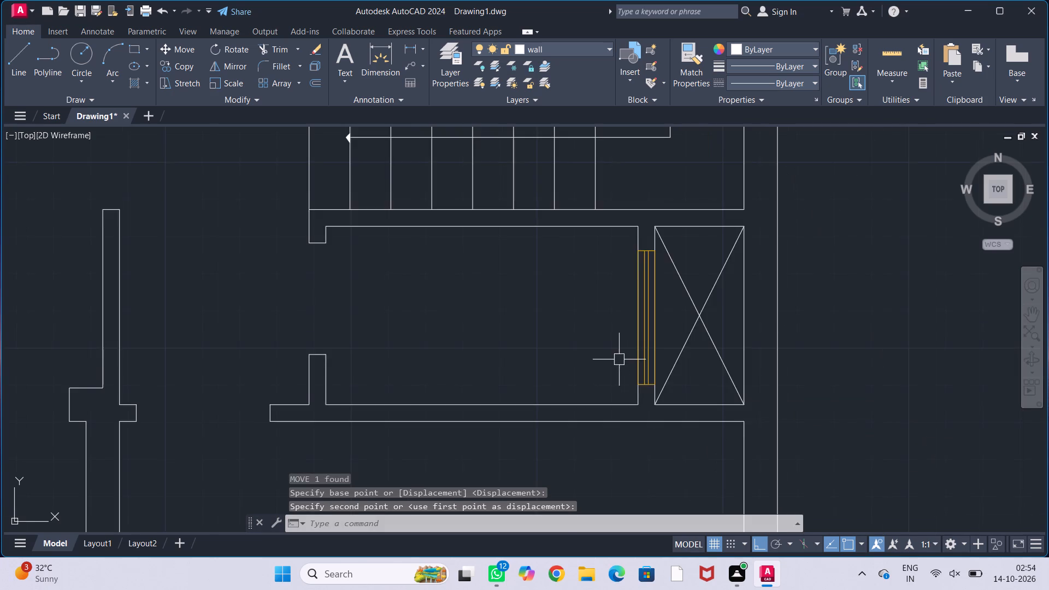
pyautogui.scroll(-1, 619, 359)
pyautogui.moveTo(586, 346); pyautogui.dragTo(638, 338, button='middle')
pyautogui.press('Escape')
pyautogui.press('Escape')
pyautogui.press('Escape')
pyautogui.press('Escape')
# Erase the spare window block east of the plan.
pyautogui.scroll(-2, 637, 337)
pyautogui.moveTo(606, 337); pyautogui.dragTo(617, 334, button='middle')
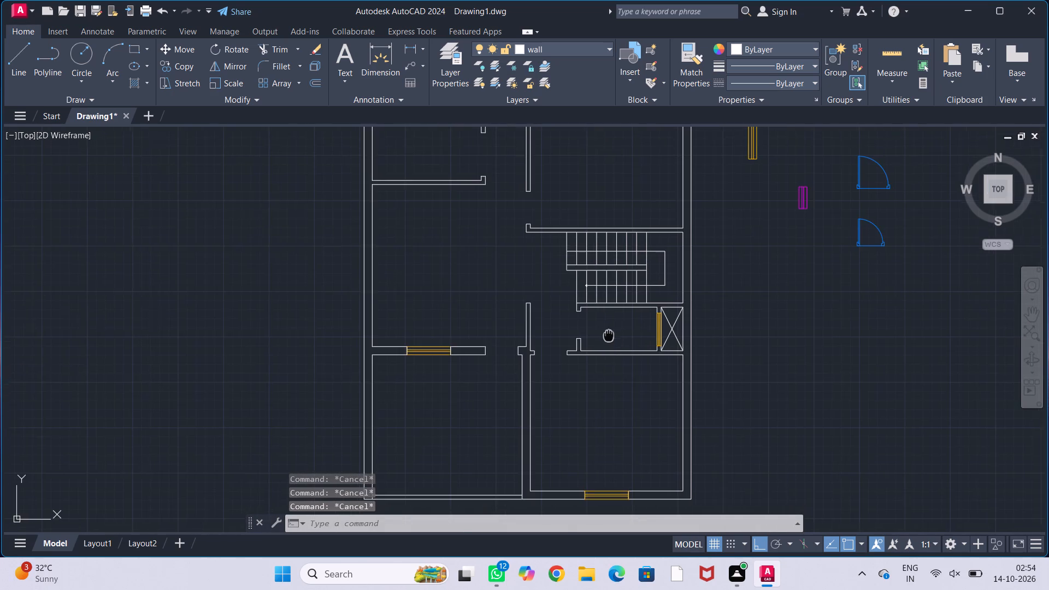
pyautogui.moveTo(617, 334); pyautogui.dragTo(645, 334, button='middle')
pyautogui.moveTo(639, 422); pyautogui.dragTo(655, 382, button='middle')
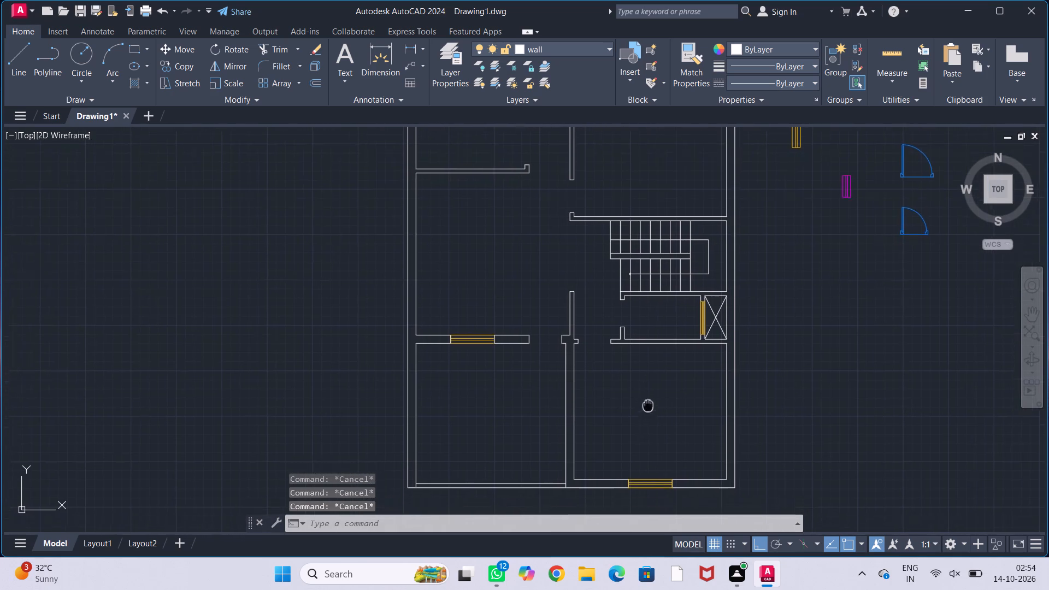
pyautogui.moveTo(655, 382); pyautogui.dragTo(664, 369, button='middle')
pyautogui.moveTo(665, 369); pyautogui.dragTo(665, 389, button='middle')
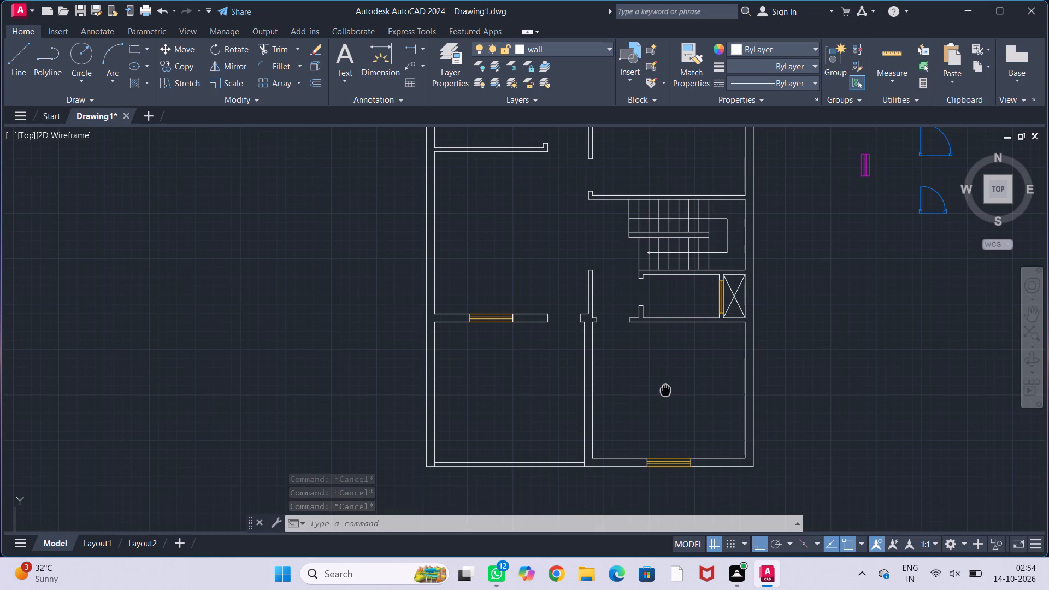
pyautogui.moveTo(665, 389); pyautogui.dragTo(657, 436, button='middle')
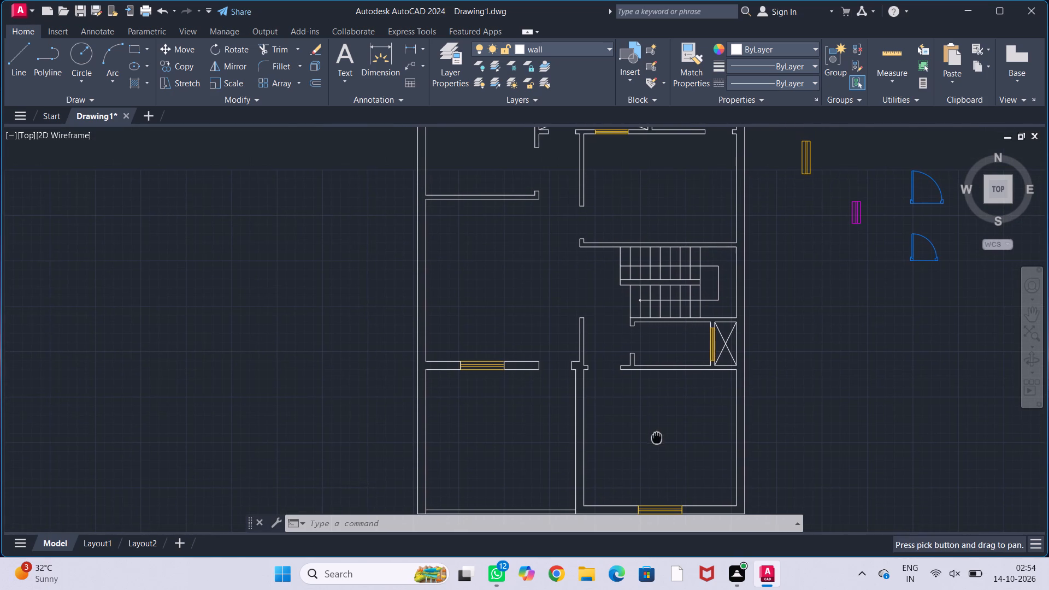
pyautogui.moveTo(602, 319); pyautogui.dragTo(619, 418, button='middle')
pyautogui.scroll(-1, 610, 362)
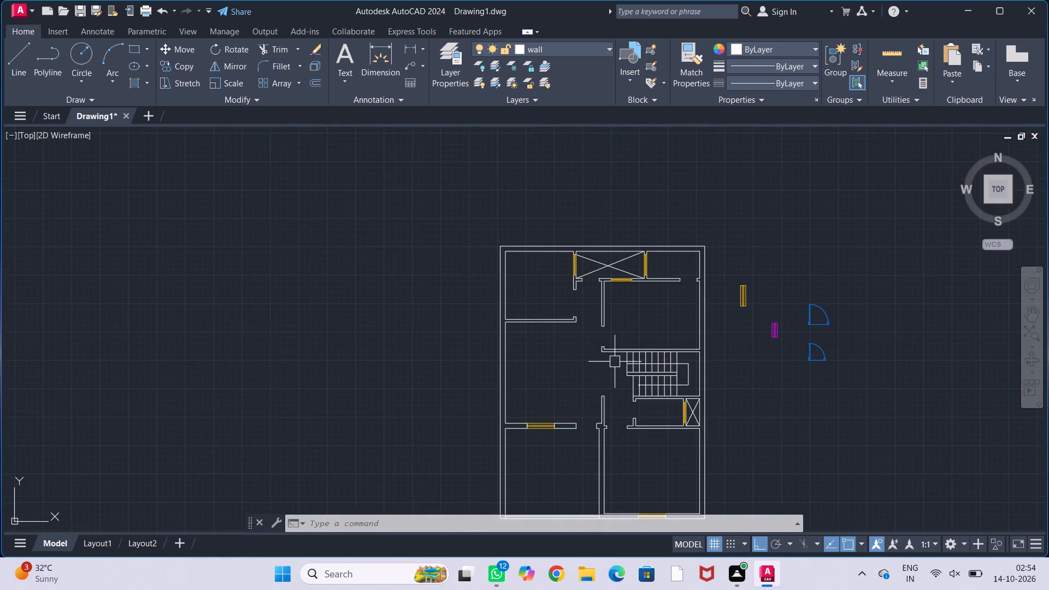
pyautogui.moveTo(693, 406); pyautogui.dragTo(629, 312, button='middle')
pyautogui.click(674, 209)
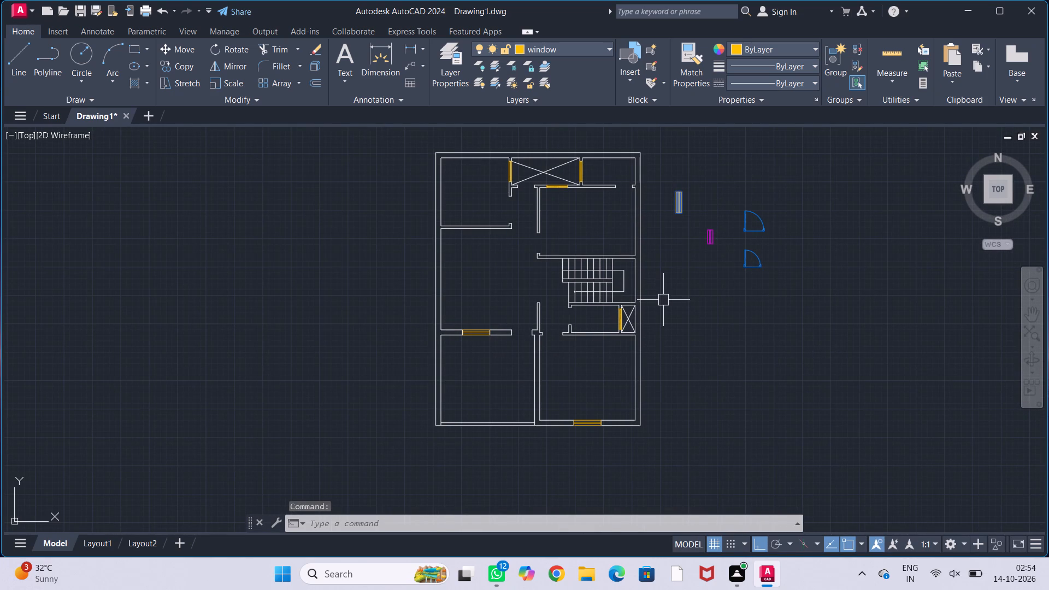
pyautogui.press('Delete')
# Copy the larger door block from east of the plan into the room north of the staircase.
pyautogui.moveTo(656, 300); pyautogui.dragTo(690, 309, button='middle')
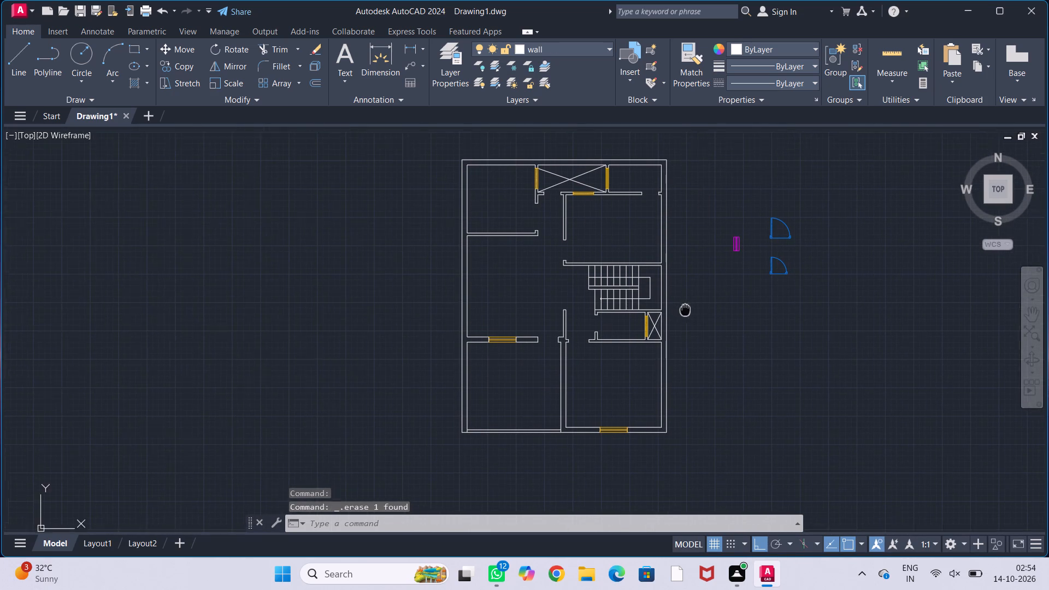
pyautogui.moveTo(690, 309); pyautogui.dragTo(691, 309, button='middle')
pyautogui.click(790, 228)
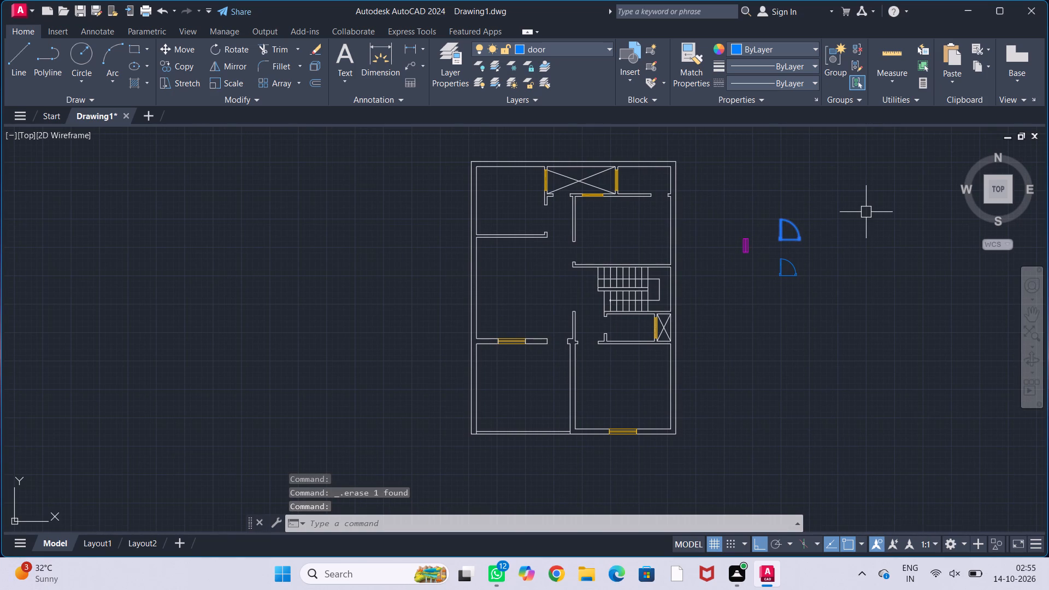
pyautogui.write('co')
pyautogui.press('Return')
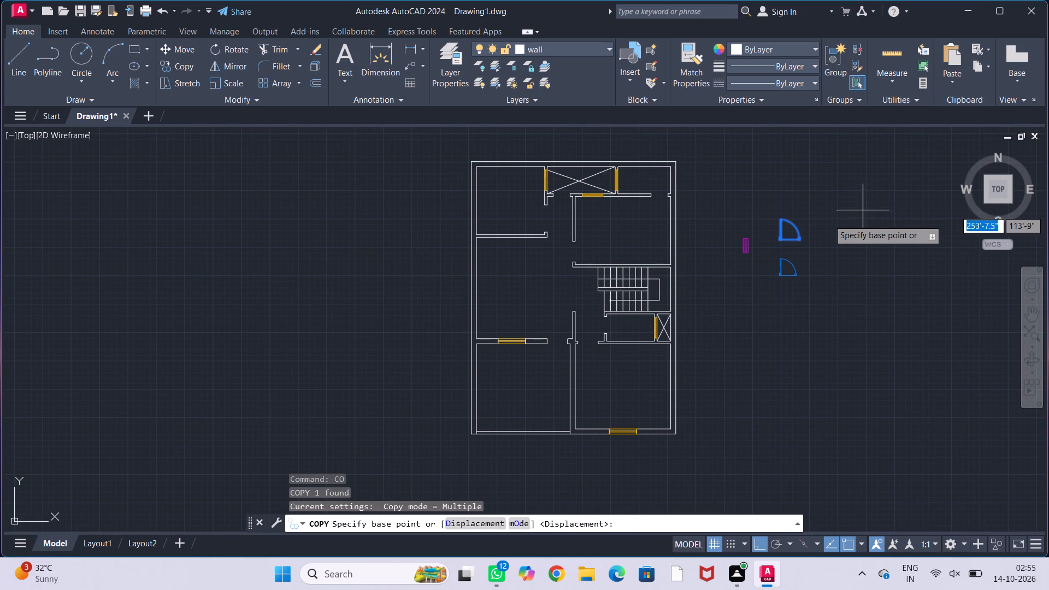
pyautogui.click(794, 241)
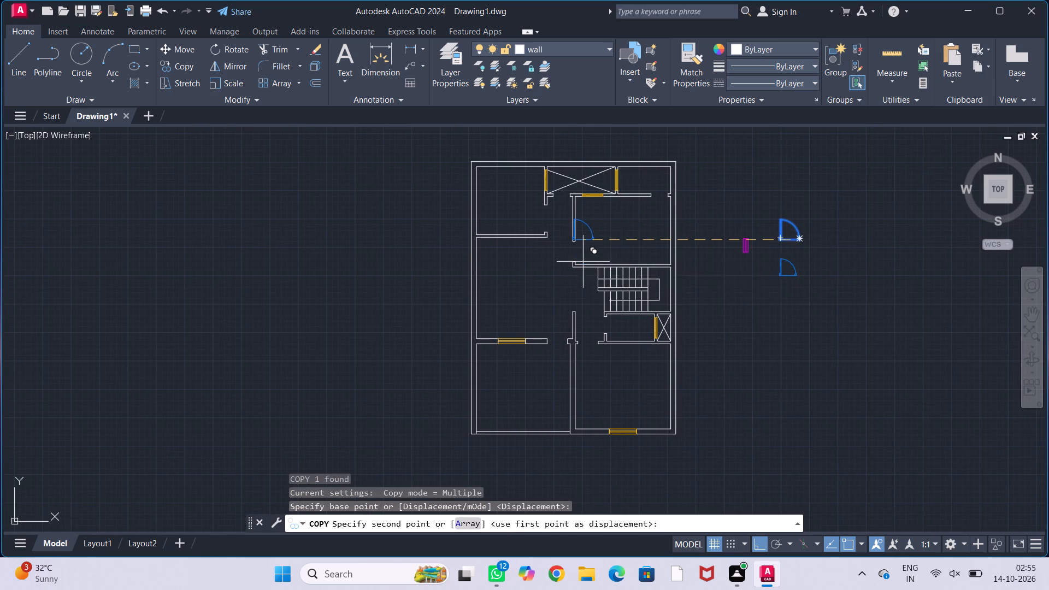
pyautogui.scroll(2, 587, 246)
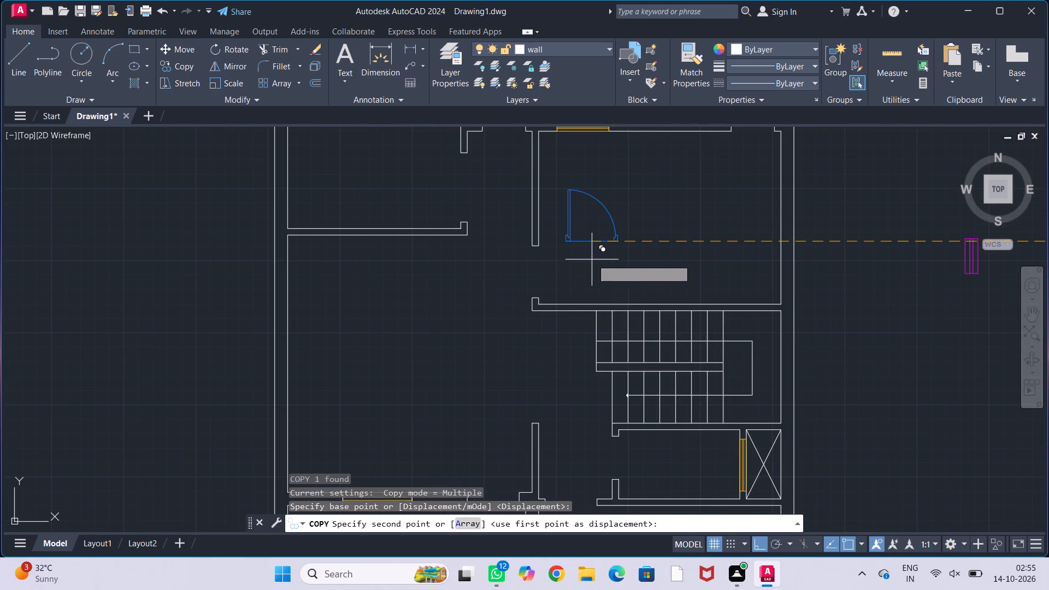
pyautogui.click(591, 264)
pyautogui.press('Escape')
pyautogui.press('Escape')
pyautogui.press('Escape')
pyautogui.press('Escape')
# Rotate the copied door 90° about the middle of its threshold line.
pyautogui.moveTo(600, 237); pyautogui.dragTo(602, 260, button='middle')
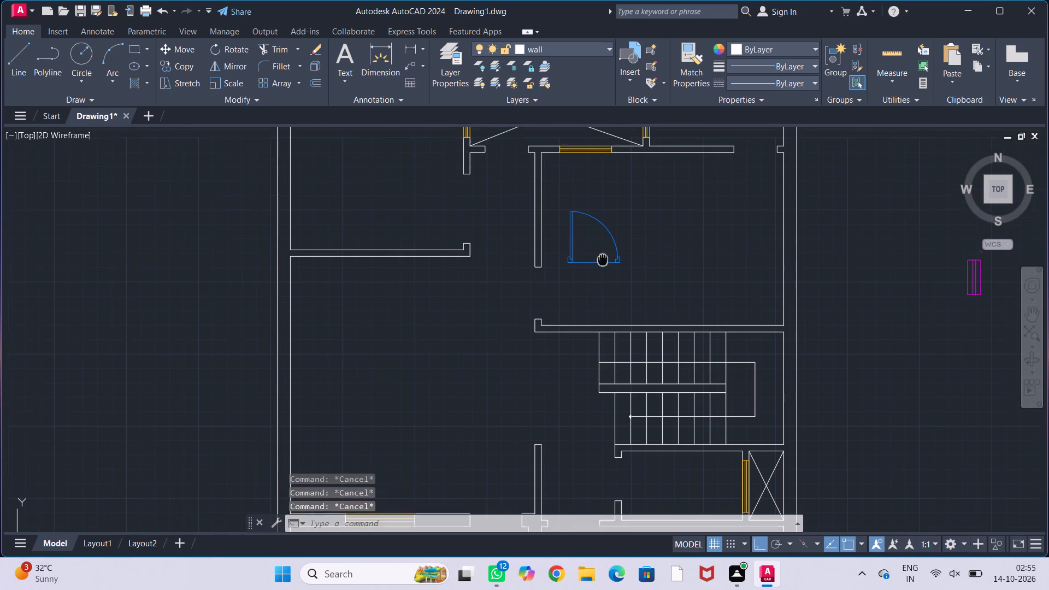
pyautogui.click(601, 261)
pyautogui.write('ro')
pyautogui.press('Return')
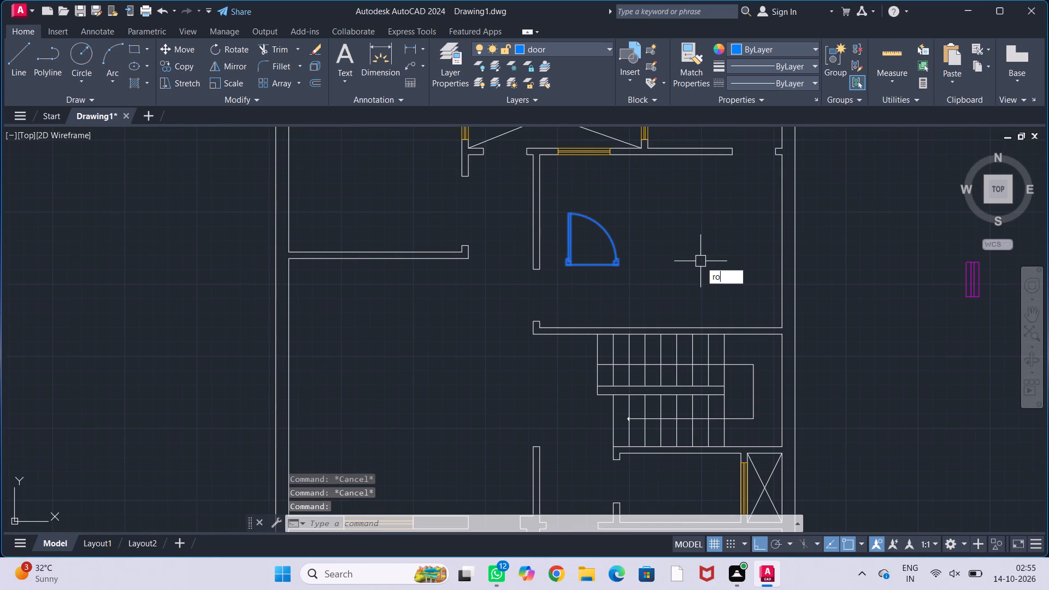
pyautogui.click(593, 264)
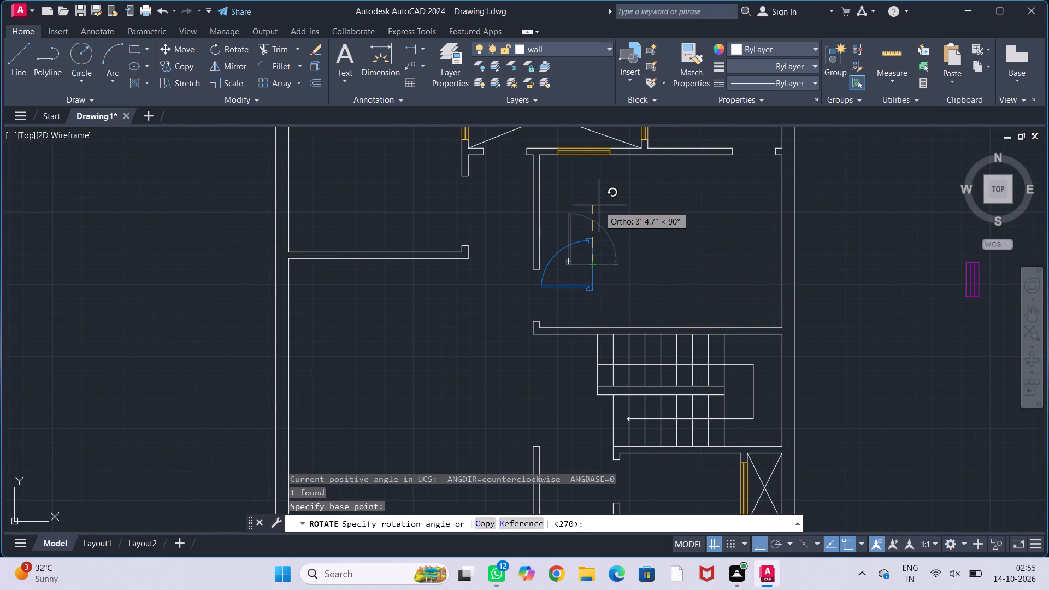
pyautogui.click(599, 205)
pyautogui.press('Escape')
pyautogui.press('Escape')
pyautogui.press('Escape')
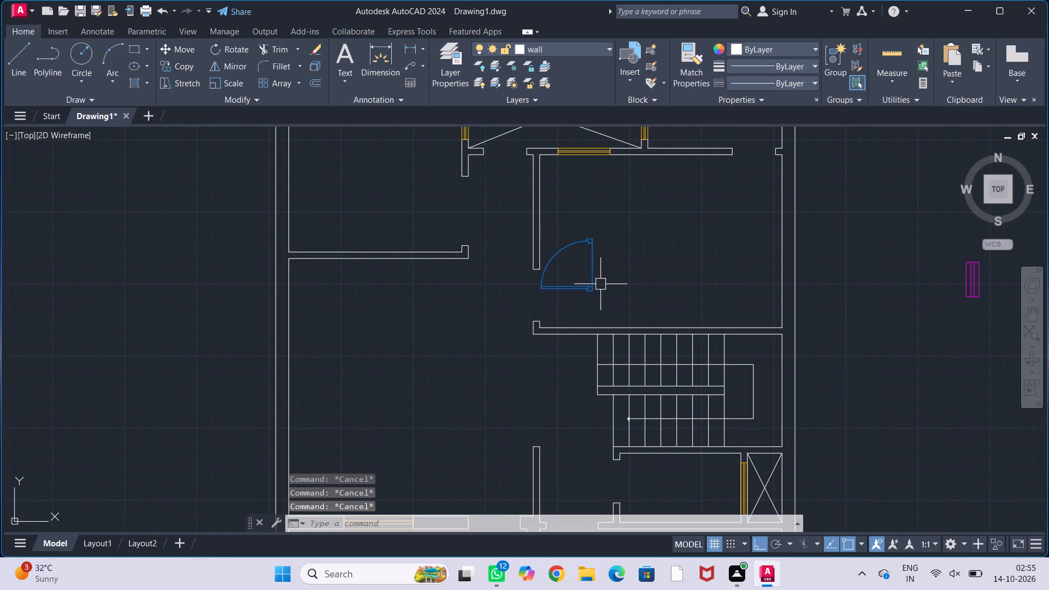
pyautogui.press('Escape')
# Mirror the rotated door about its vertical threshold line, erasing the source object.
pyautogui.click(592, 284)
pyautogui.write('mi')
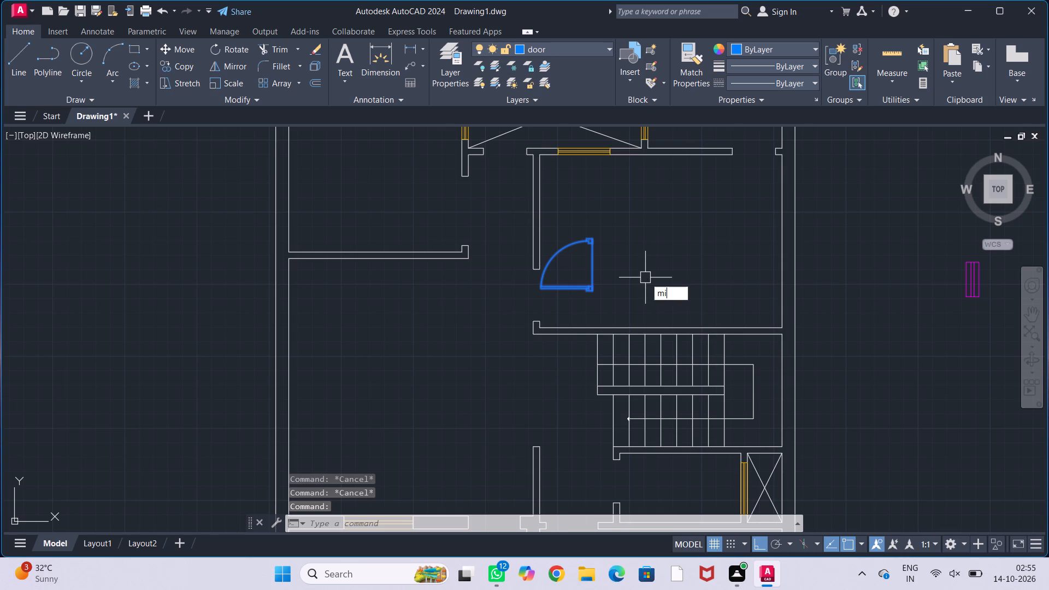
pyautogui.press('Return')
pyautogui.click(592, 267)
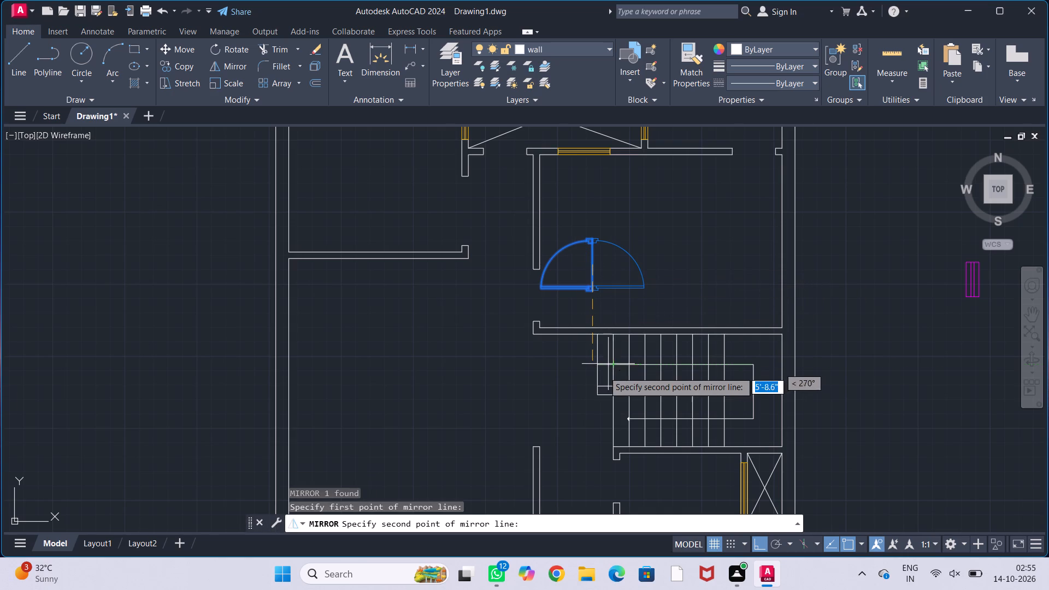
pyautogui.click(596, 448)
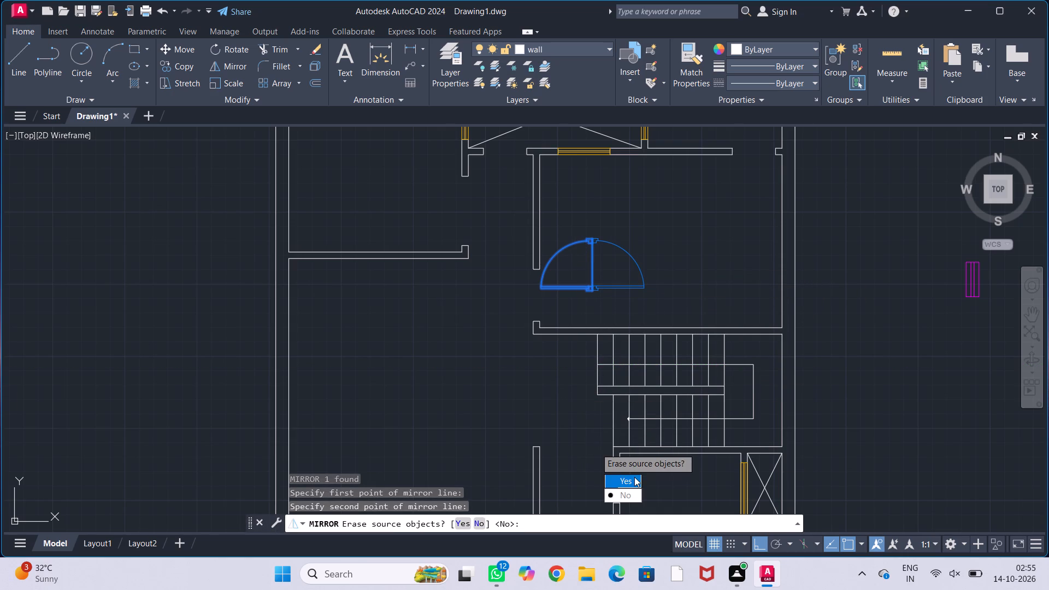
pyautogui.moveTo(634, 477); pyautogui.dragTo(596, 448)
# Move the mirrored door by its lower-left corner onto the wall stub just north of the staircase, filling that room's west opening.
pyautogui.click(608, 286)
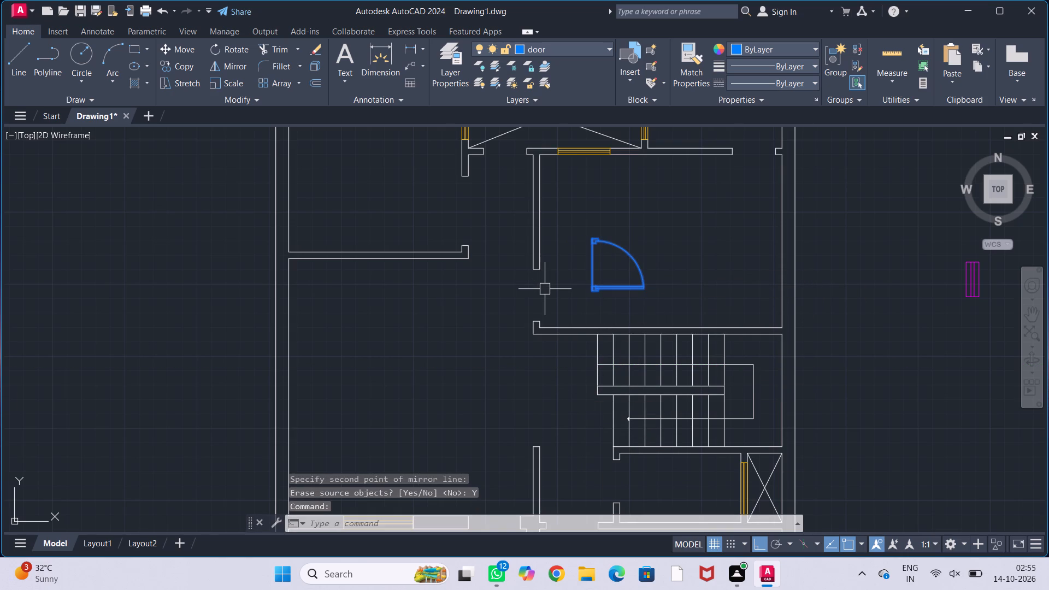
pyautogui.press('m')
pyautogui.press('Return')
pyautogui.scroll(2, 559, 291)
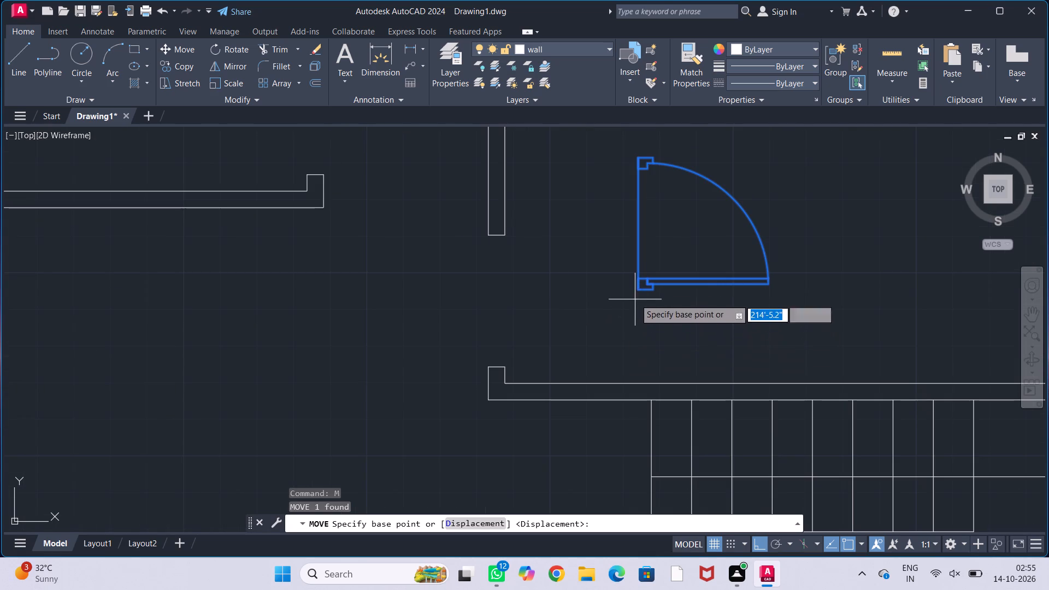
pyautogui.click(636, 291)
pyautogui.scroll(3, 506, 364)
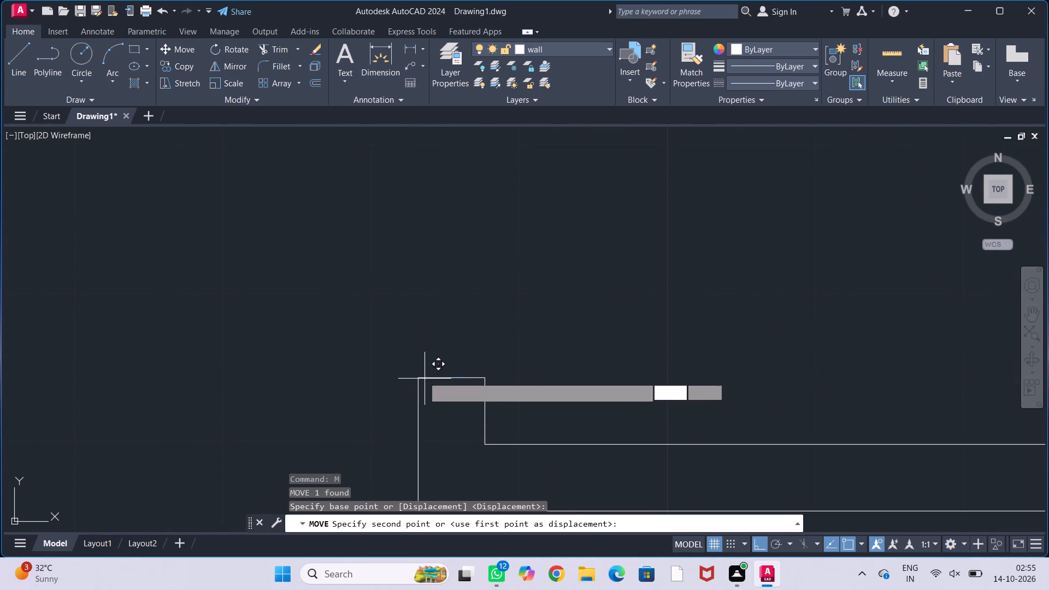
pyautogui.click(421, 376)
pyautogui.press('Escape')
pyautogui.press('Escape')
pyautogui.press('Escape')
pyautogui.press('Escape')
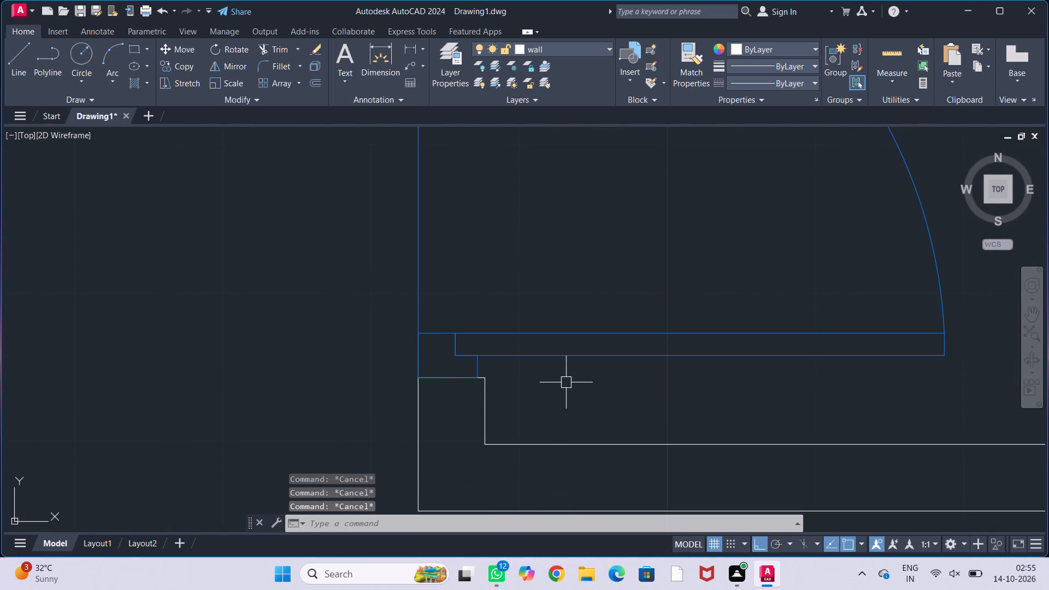
# Copy the placed door straight south twice, about 16' away and further down along the wall between the two southern rooms.
pyautogui.scroll(-4, 566, 381)
pyautogui.moveTo(582, 374); pyautogui.dragTo(617, 280, button='middle')
pyautogui.moveTo(598, 355); pyautogui.dragTo(598, 332, button='middle')
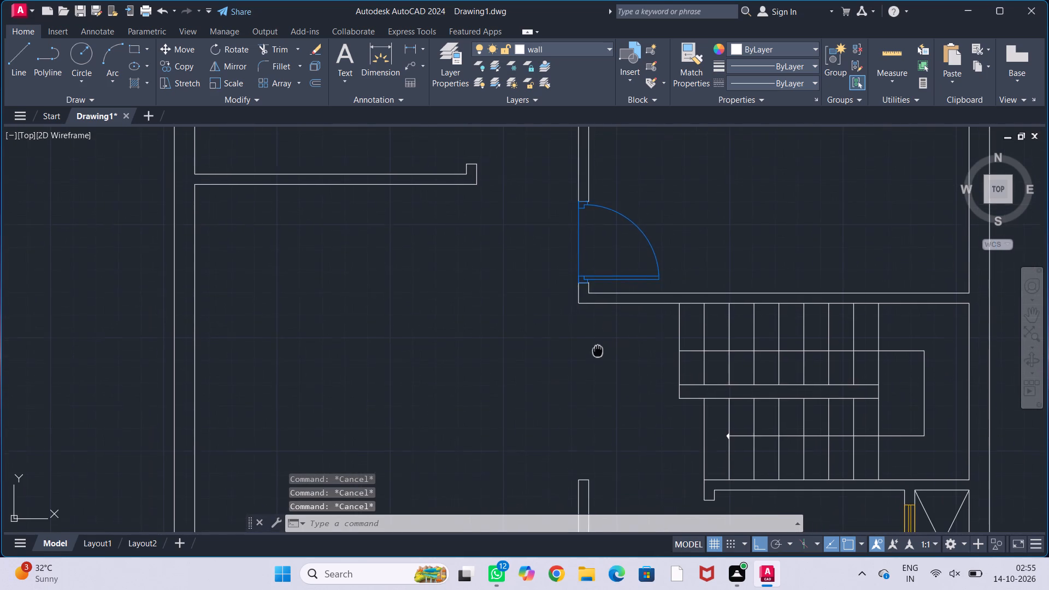
pyautogui.moveTo(598, 332); pyautogui.dragTo(602, 311, button='middle')
pyautogui.moveTo(582, 316); pyautogui.dragTo(582, 338, button='middle')
pyautogui.scroll(-1, 582, 337)
pyautogui.moveTo(585, 357); pyautogui.dragTo(584, 300, button='middle')
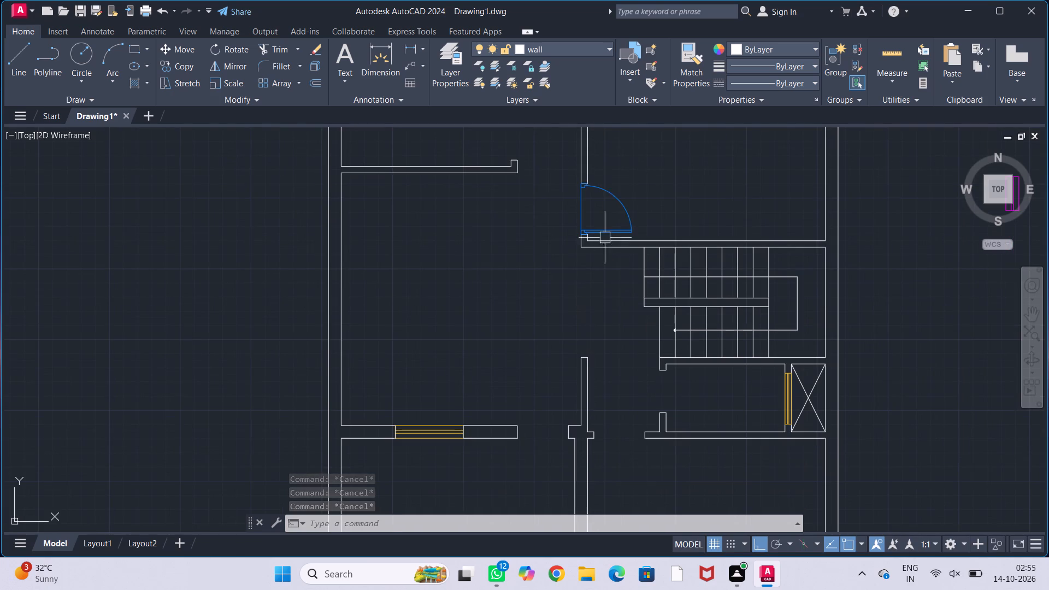
pyautogui.click(624, 202)
pyautogui.write('co')
pyautogui.press('Return')
pyautogui.click(584, 212)
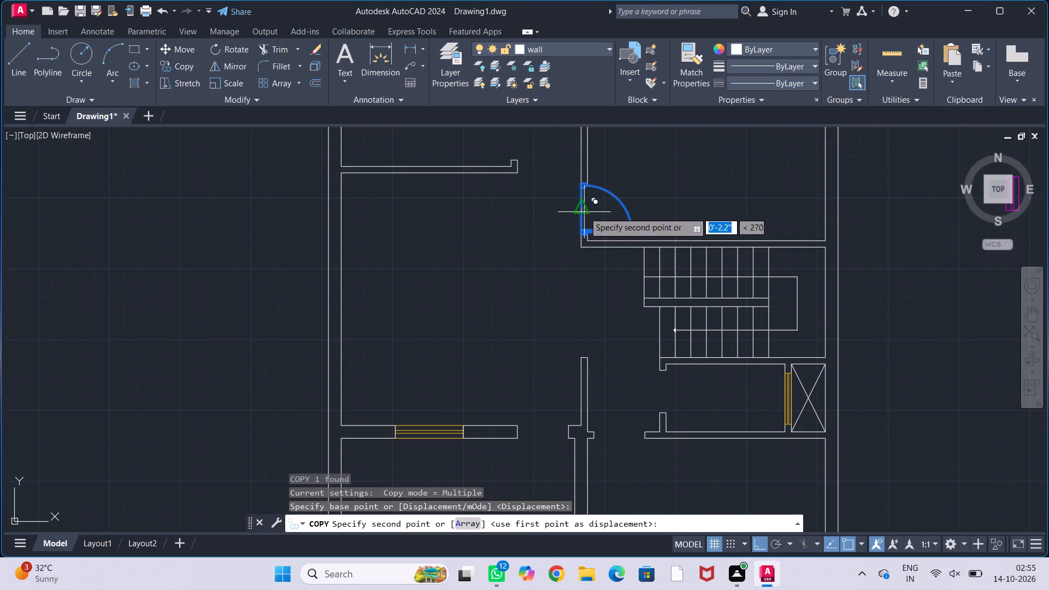
pyautogui.moveTo(568, 414); pyautogui.dragTo(546, 316, button='middle')
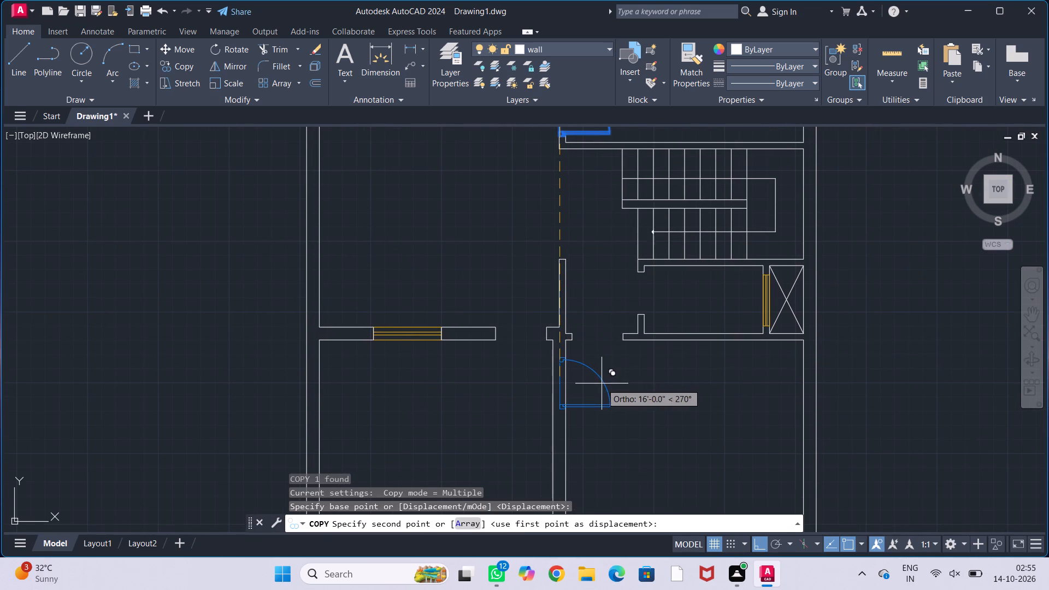
pyautogui.click(602, 383)
pyautogui.click(593, 470)
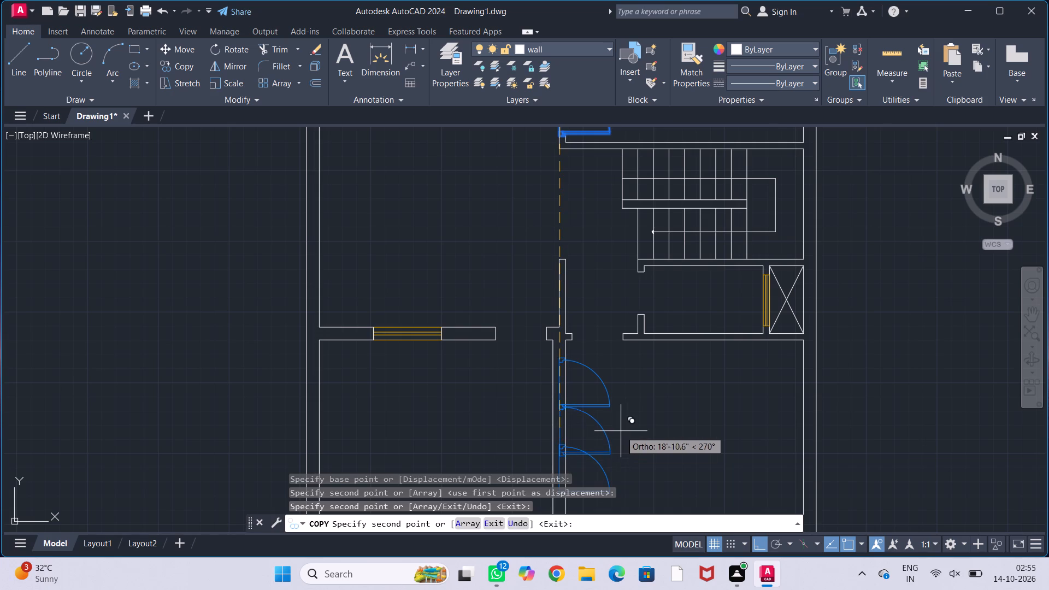
pyautogui.press('Escape')
pyautogui.press('Escape')
pyautogui.press('Escape')
pyautogui.press('Escape')
# Rotate the upper of the two copied doors 90° about the middle of its threshold line.
pyautogui.moveTo(588, 419); pyautogui.dragTo(622, 370, button='middle')
pyautogui.scroll(1, 624, 356)
pyautogui.click(627, 358)
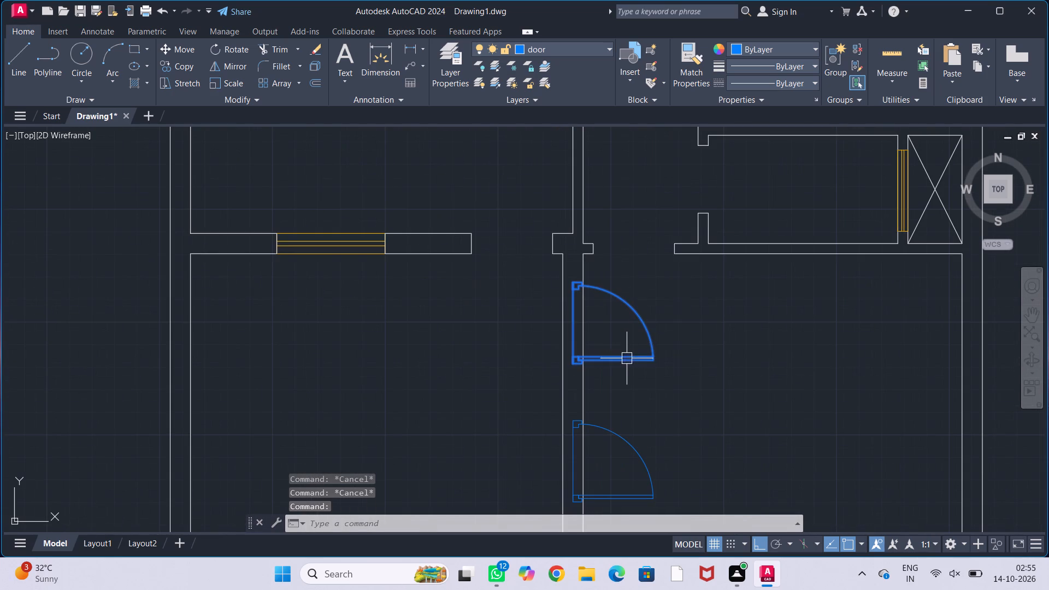
pyautogui.write('ro')
pyautogui.press('Return')
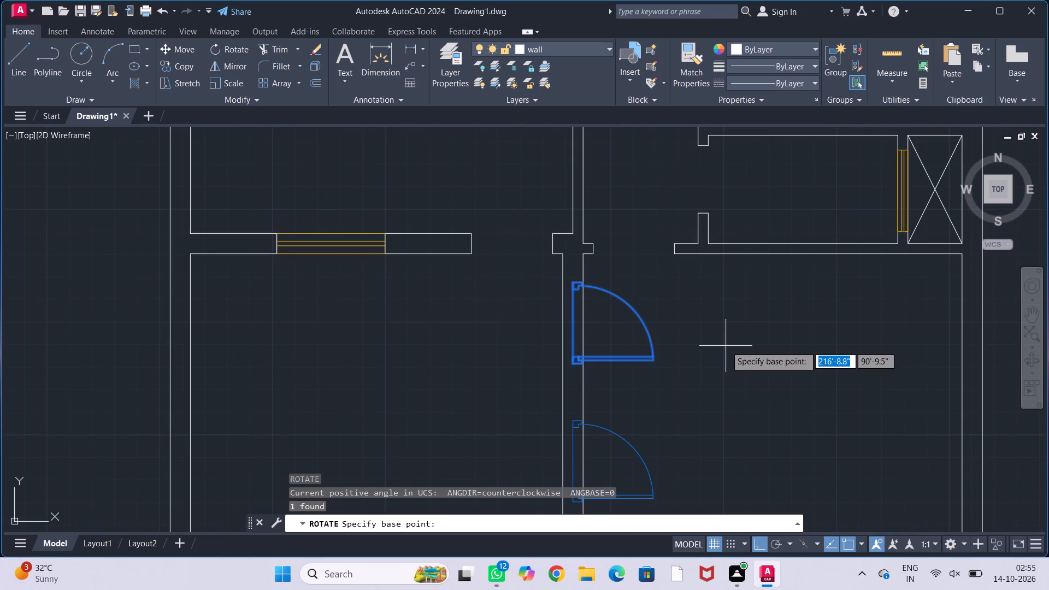
pyautogui.click(571, 329)
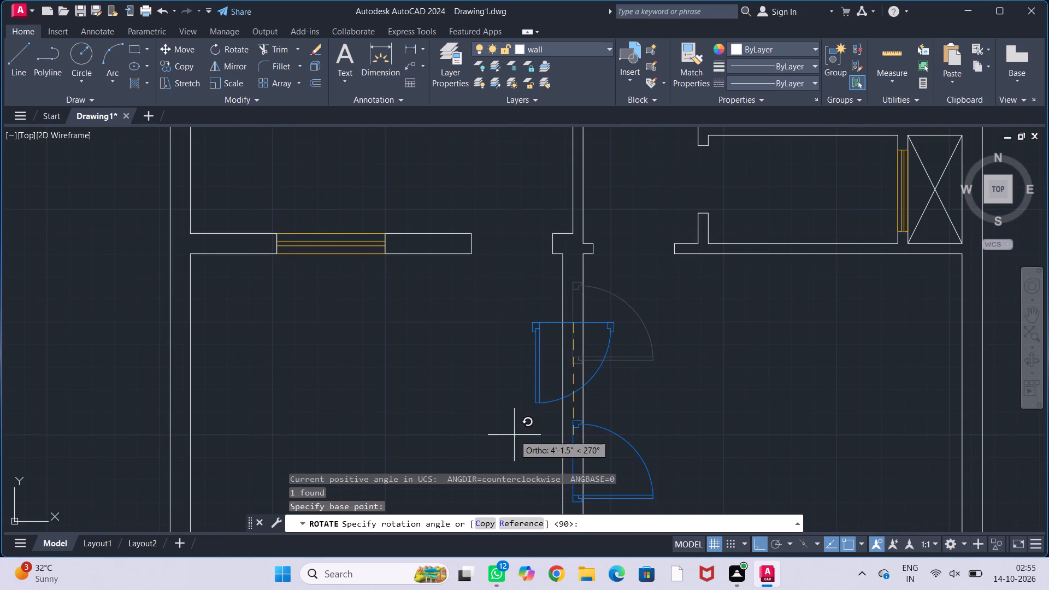
pyautogui.click(608, 212)
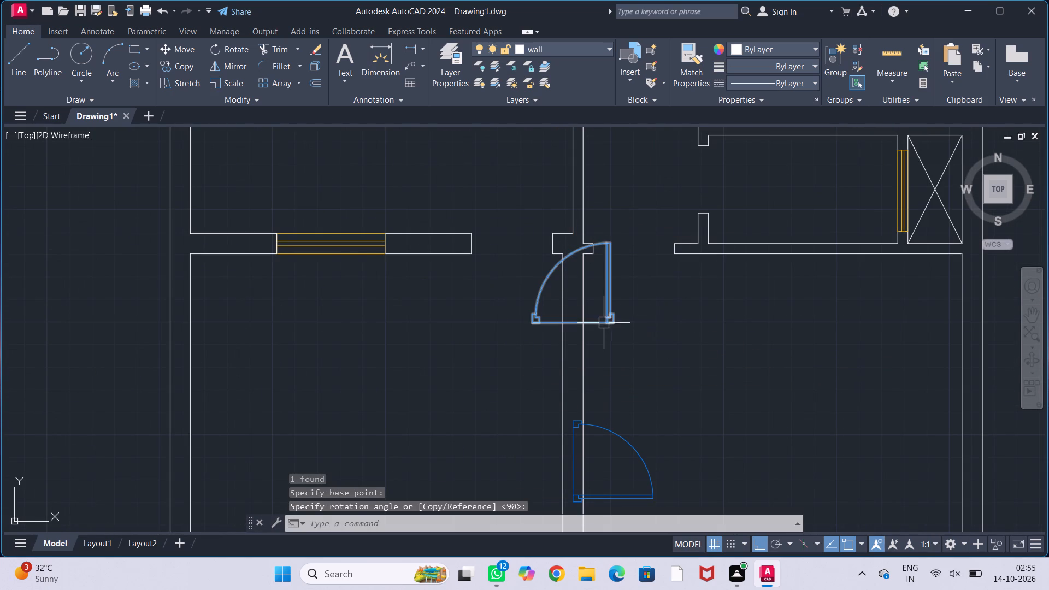
# Move the rotated door by its lower-right corner into the southwest room's north wall opening, against the jamb at the wall junction.
pyautogui.click(604, 323)
pyautogui.press('m')
pyautogui.press('Return')
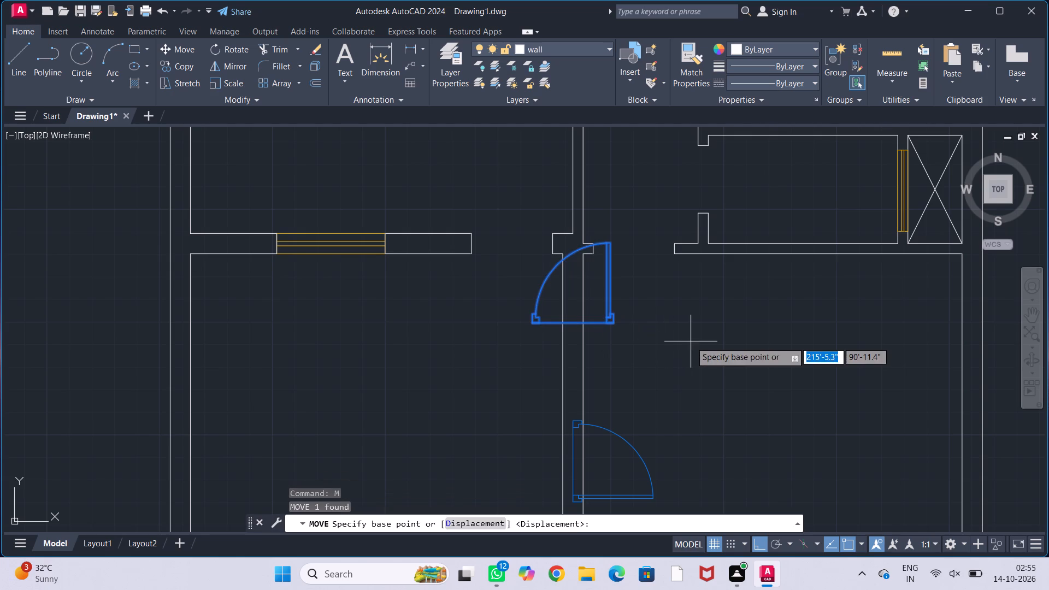
pyautogui.scroll(2, 592, 322)
pyautogui.click(639, 332)
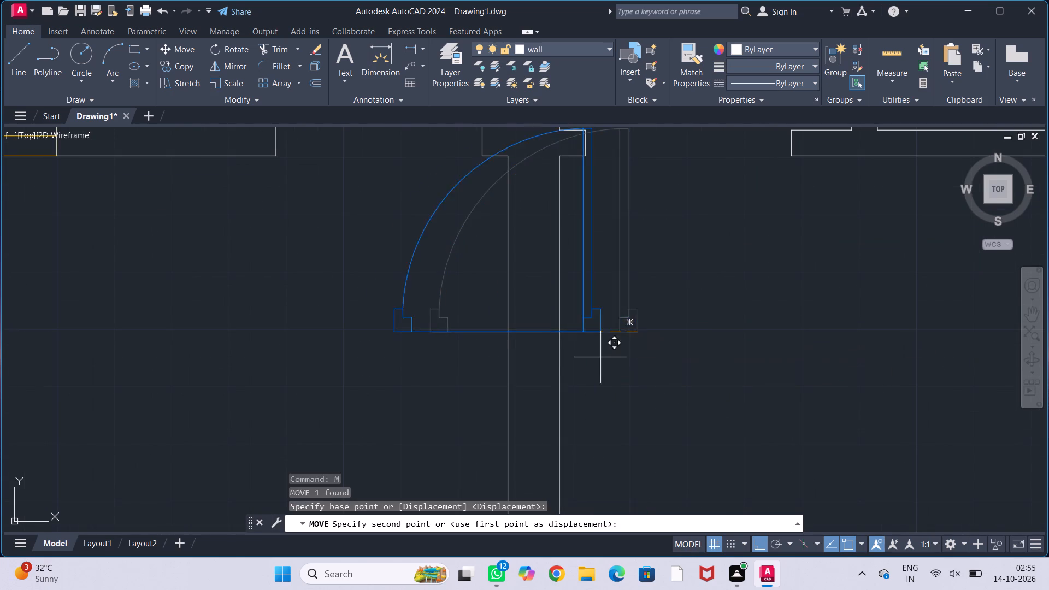
pyautogui.moveTo(385, 181); pyautogui.dragTo(446, 329, button='middle')
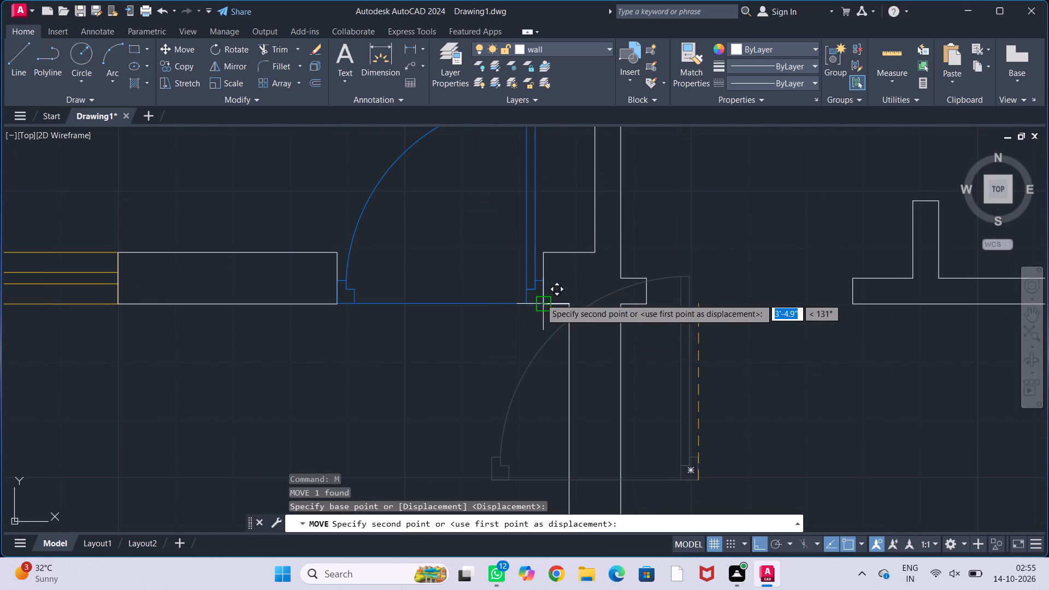
pyautogui.click(540, 298)
pyautogui.press('Escape')
pyautogui.press('Escape')
pyautogui.press('Escape')
pyautogui.press('Escape')
# Rotate the remaining door copy on the wall between the southern rooms by 270° about its threshold's middle.
pyautogui.scroll(-2, 570, 328)
pyautogui.scroll(-1, 643, 354)
pyautogui.moveTo(652, 365); pyautogui.dragTo(605, 306, button='middle')
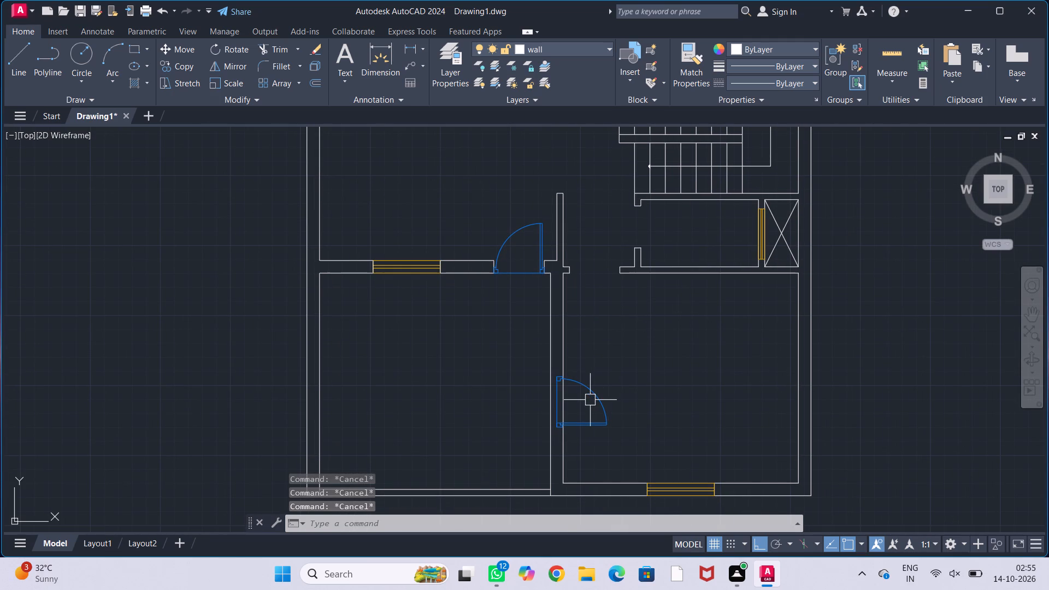
pyautogui.click(590, 400)
pyautogui.write('ro')
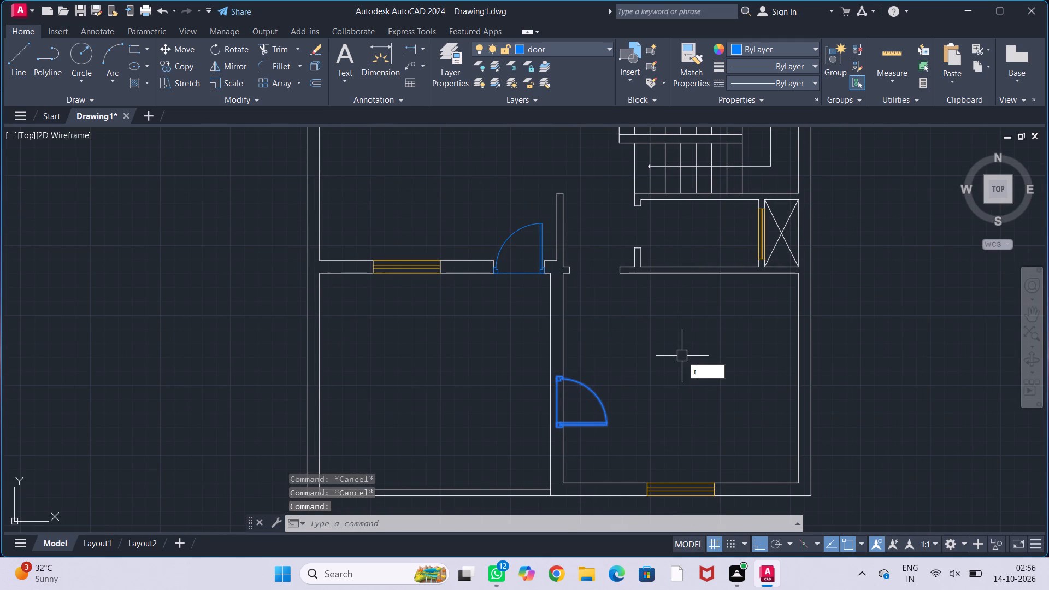
pyautogui.press('Return')
pyautogui.click(555, 409)
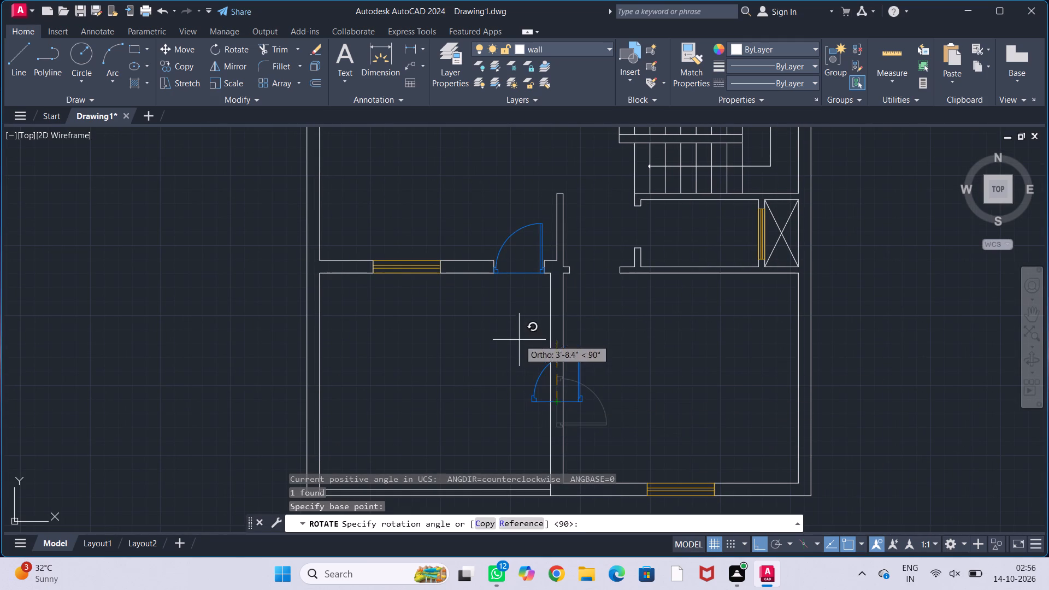
pyautogui.click(602, 454)
# Move that door by its upper-left corner into the southeast room's north wall opening, against the opening's west jamb.
pyautogui.click(544, 455)
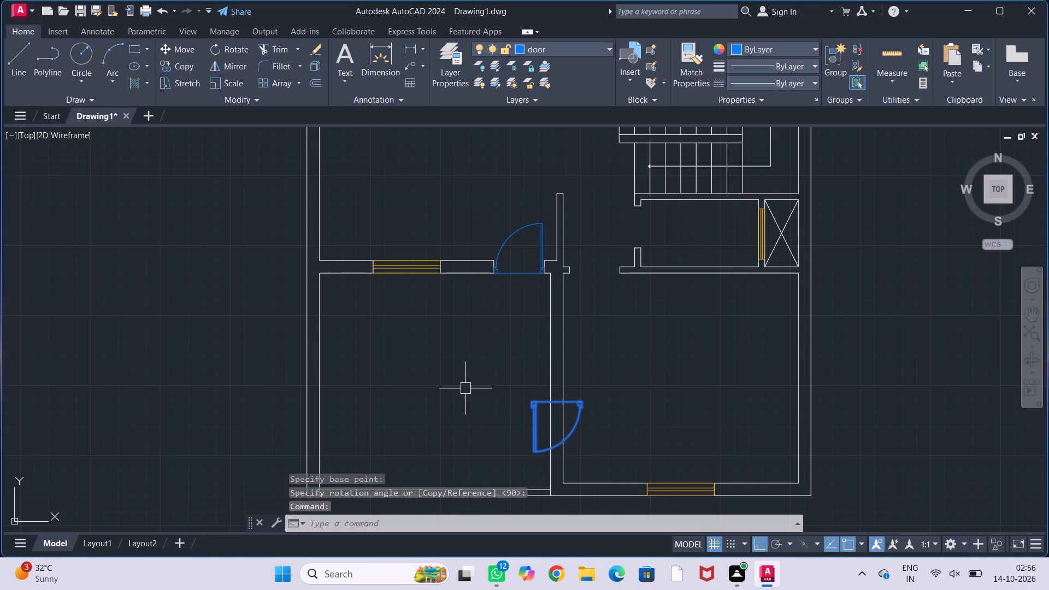
pyautogui.press('m')
pyautogui.press('Return')
pyautogui.scroll(2, 503, 406)
pyautogui.scroll(2, 550, 395)
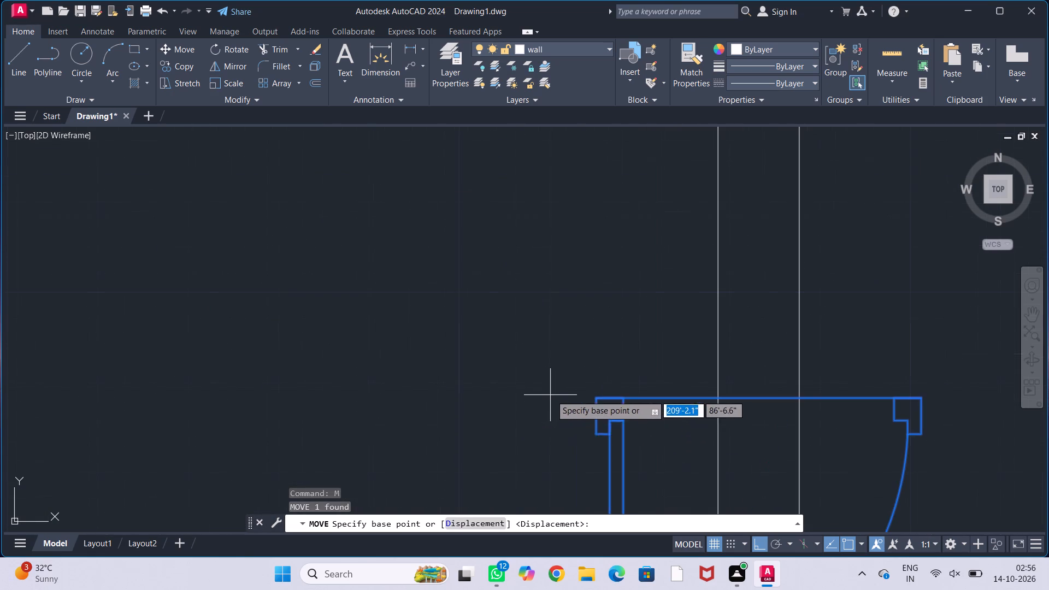
pyautogui.click(592, 398)
pyautogui.scroll(-3, 605, 357)
pyautogui.moveTo(652, 286); pyautogui.dragTo(584, 428, button='middle')
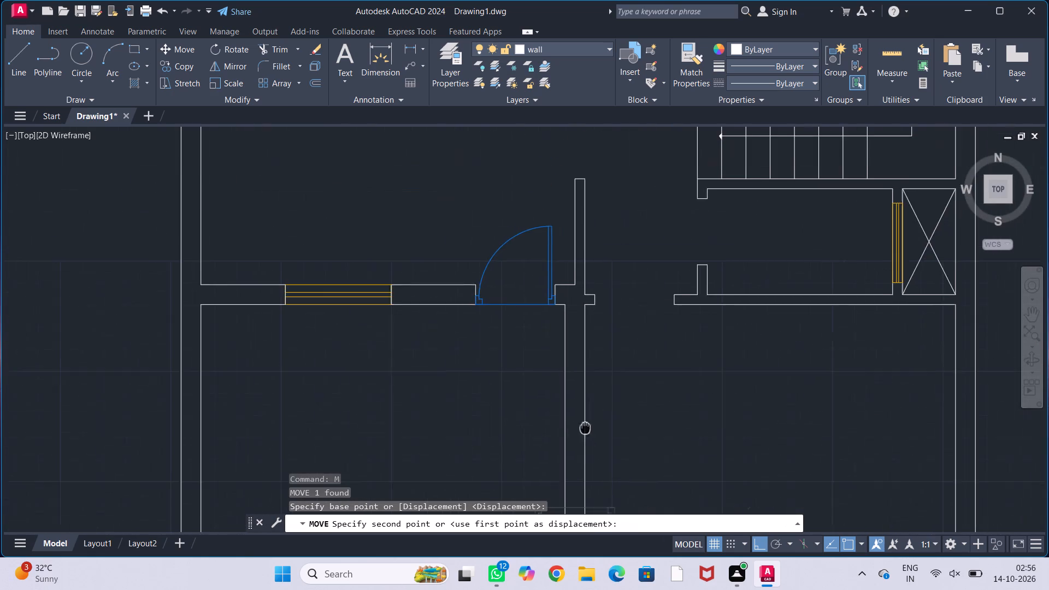
pyautogui.scroll(2, 611, 297)
pyautogui.click(562, 299)
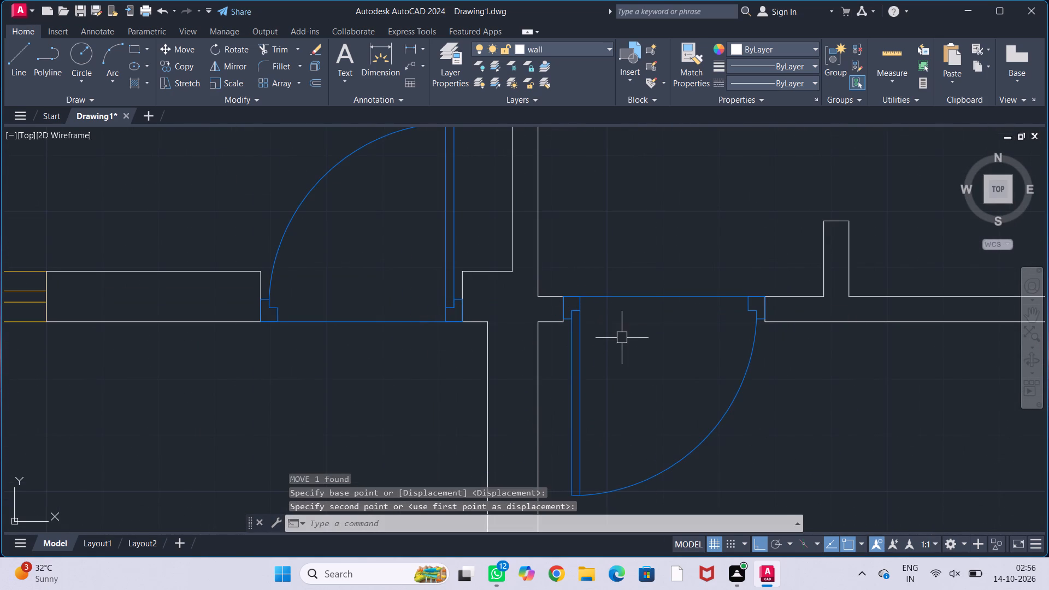
# Delete the larger of the two spare door blocks east of the floor plan.
pyautogui.press('Escape')
pyautogui.press('Escape')
pyautogui.press('Escape')
pyautogui.scroll(-4, 642, 342)
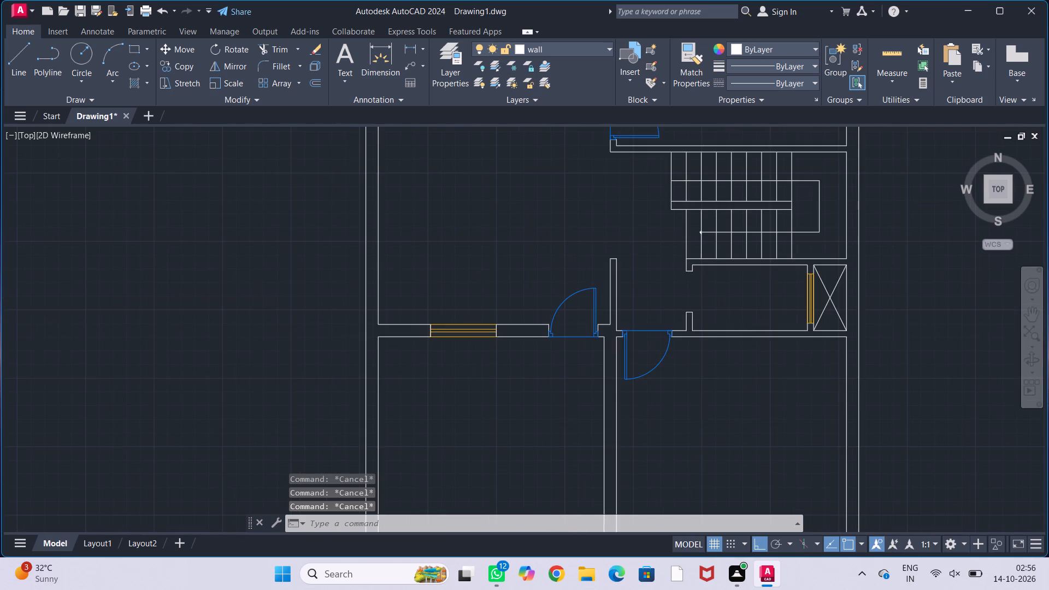
pyautogui.moveTo(642, 342); pyautogui.dragTo(589, 396, button='middle')
pyautogui.moveTo(582, 350); pyautogui.dragTo(571, 358, button='middle')
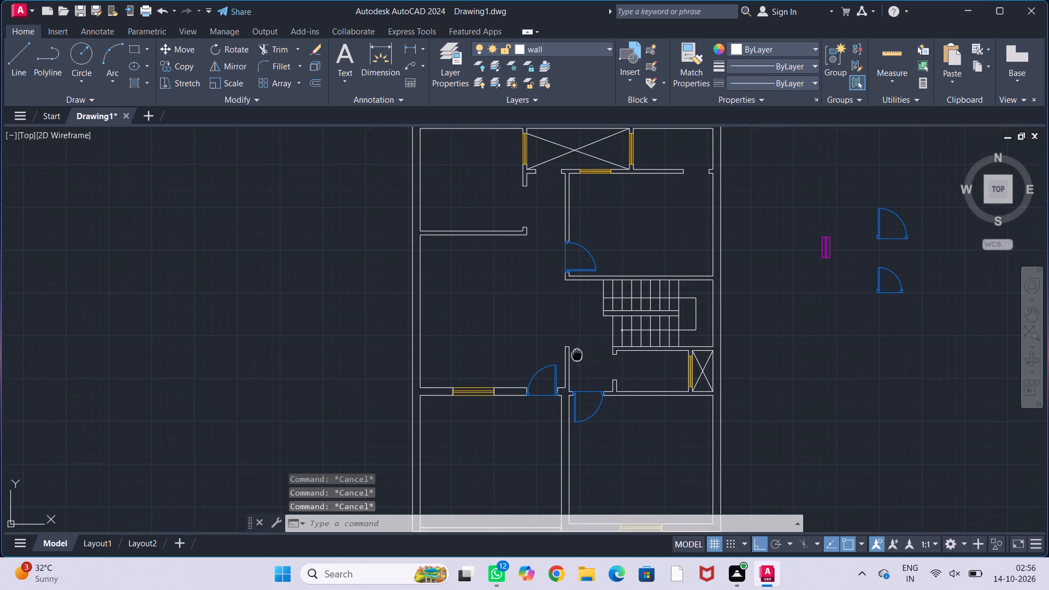
pyautogui.moveTo(571, 358); pyautogui.dragTo(575, 446, button='middle')
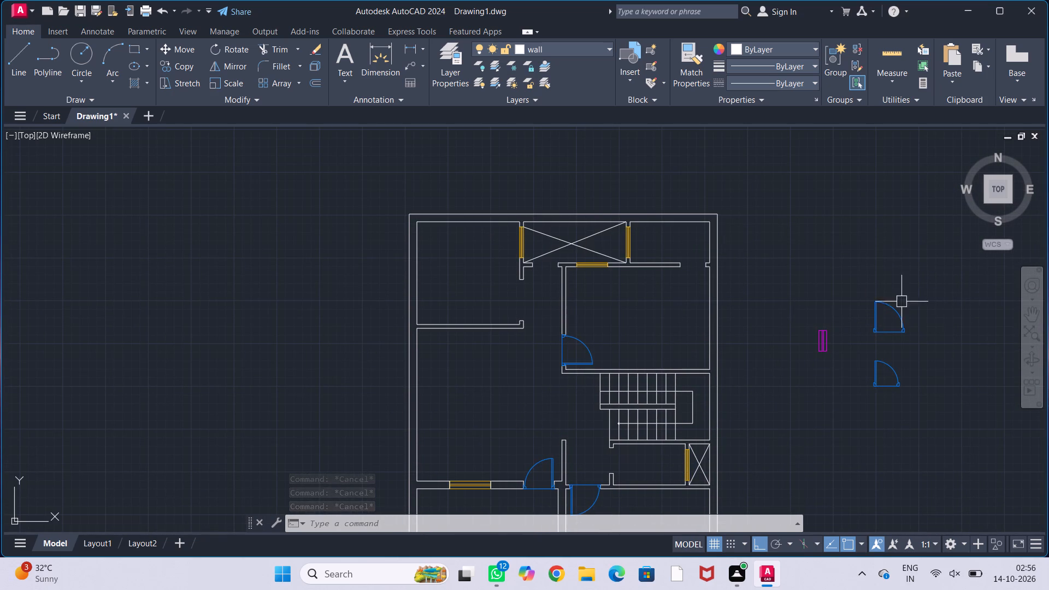
pyautogui.click(901, 318)
pyautogui.press('Delete')
# Move the remaining spare door block from outside the plan into the open hall west of the staircase.
pyautogui.scroll(-1, 901, 318)
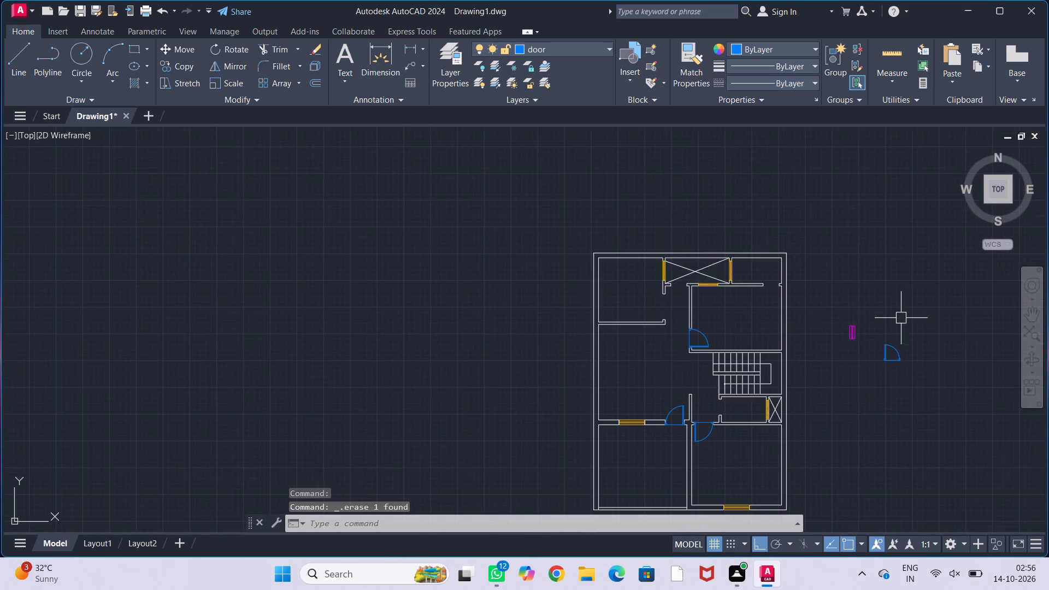
pyautogui.moveTo(905, 324); pyautogui.dragTo(811, 263, button='middle')
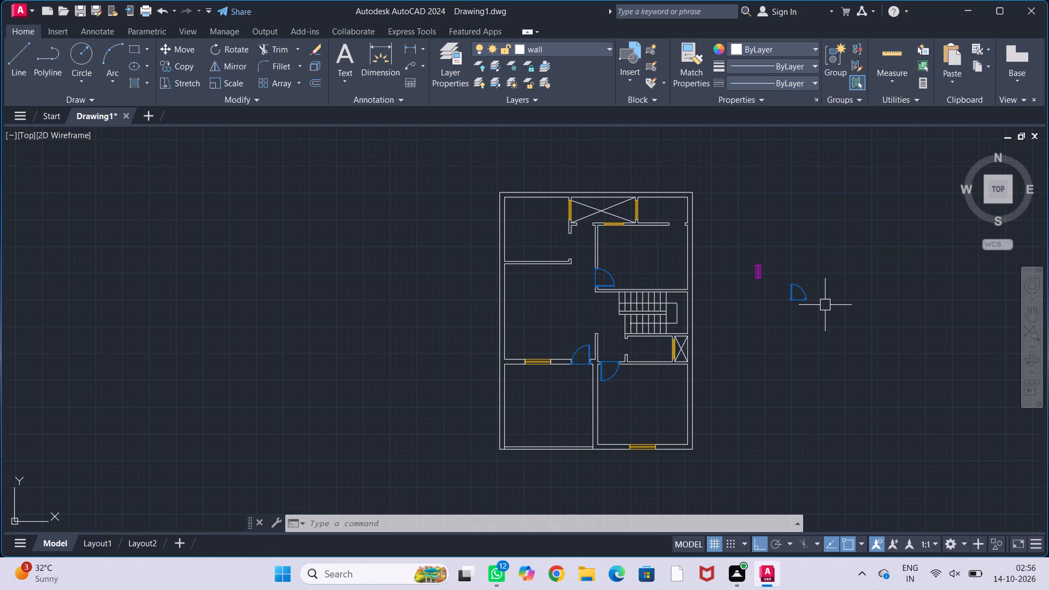
pyautogui.moveTo(823, 350); pyautogui.dragTo(823, 346, button='middle')
pyautogui.moveTo(823, 346); pyautogui.dragTo(823, 335, button='middle')
pyautogui.scroll(1, 786, 269)
pyautogui.click(816, 290)
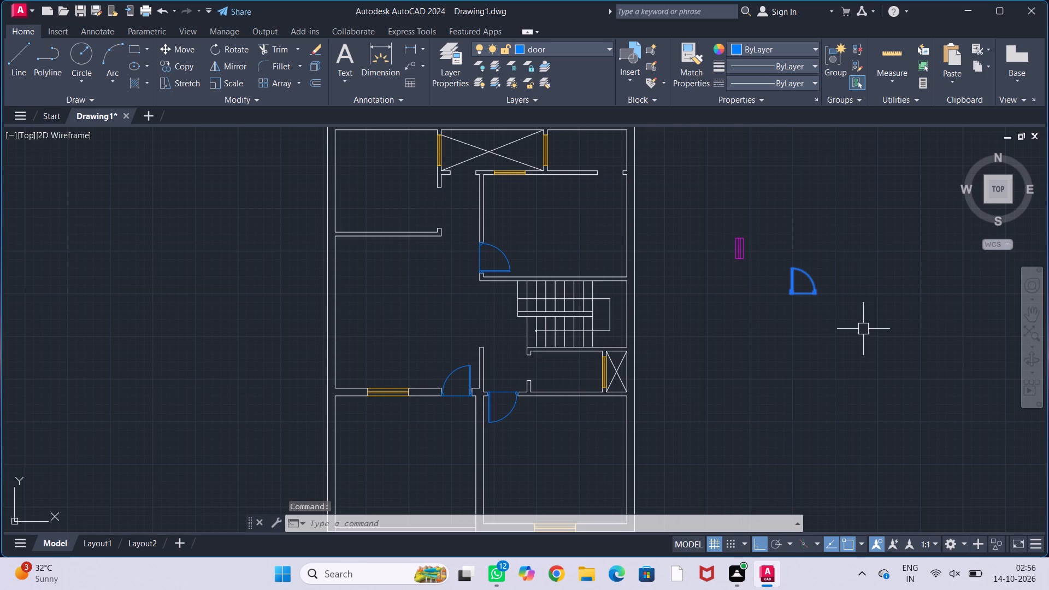
pyautogui.press('m')
pyautogui.press('Return')
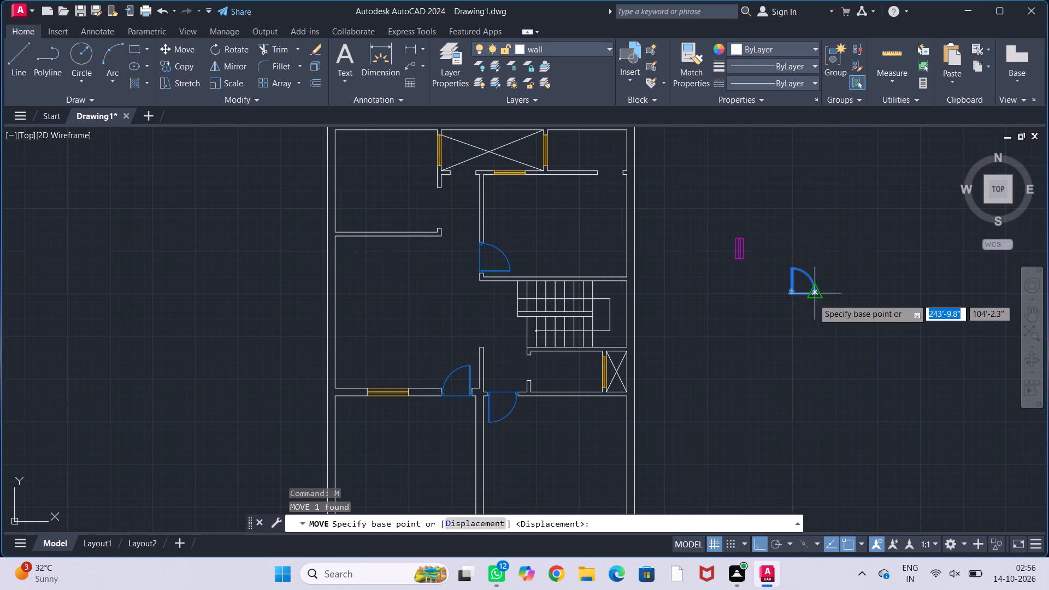
pyautogui.click(807, 294)
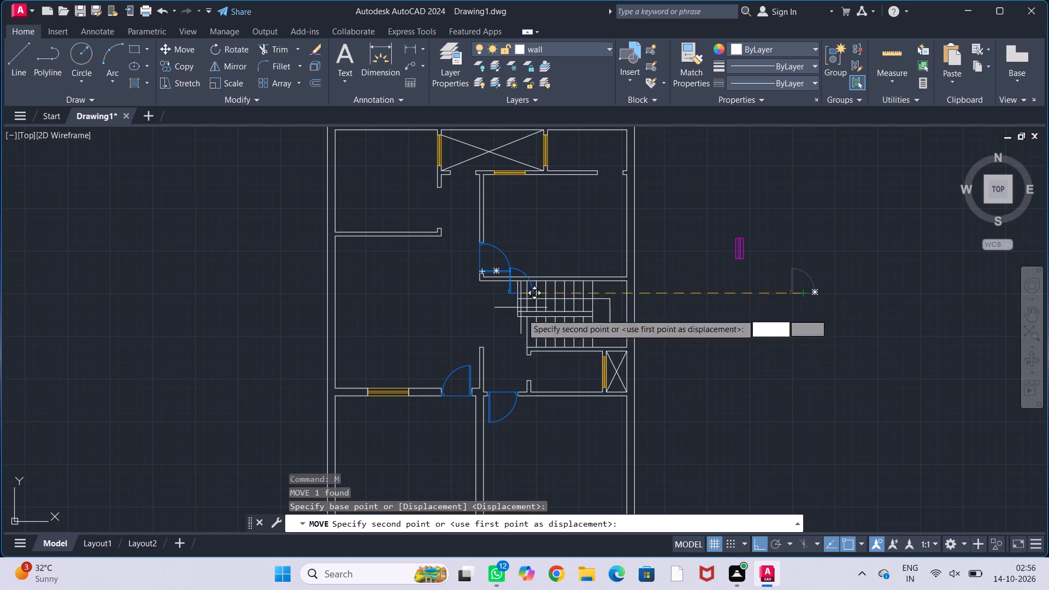
pyautogui.moveTo(689, 315); pyautogui.dragTo(720, 351, button='middle')
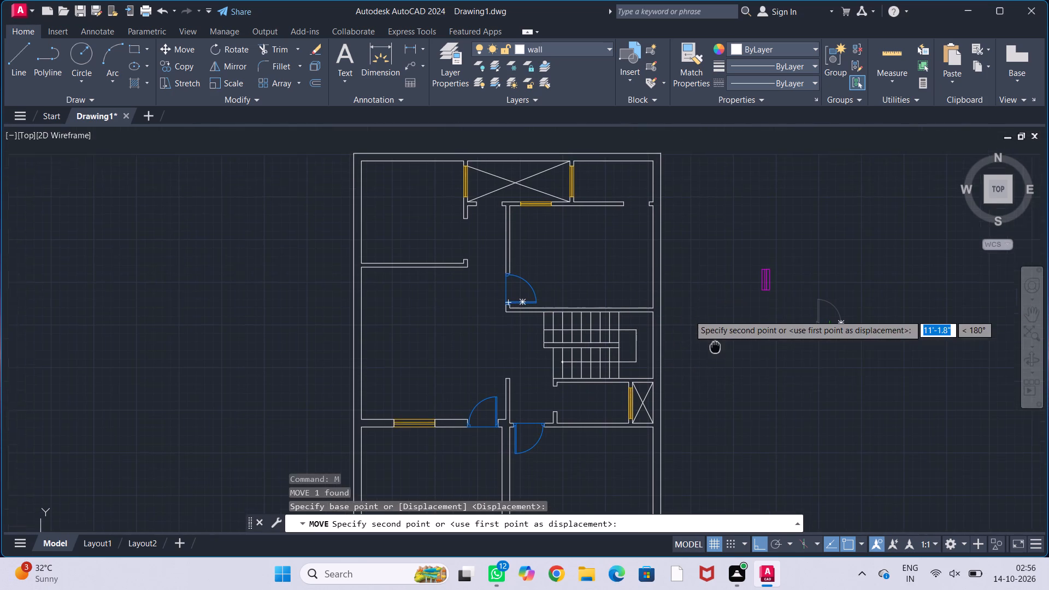
pyautogui.moveTo(720, 351); pyautogui.dragTo(721, 353, button='middle')
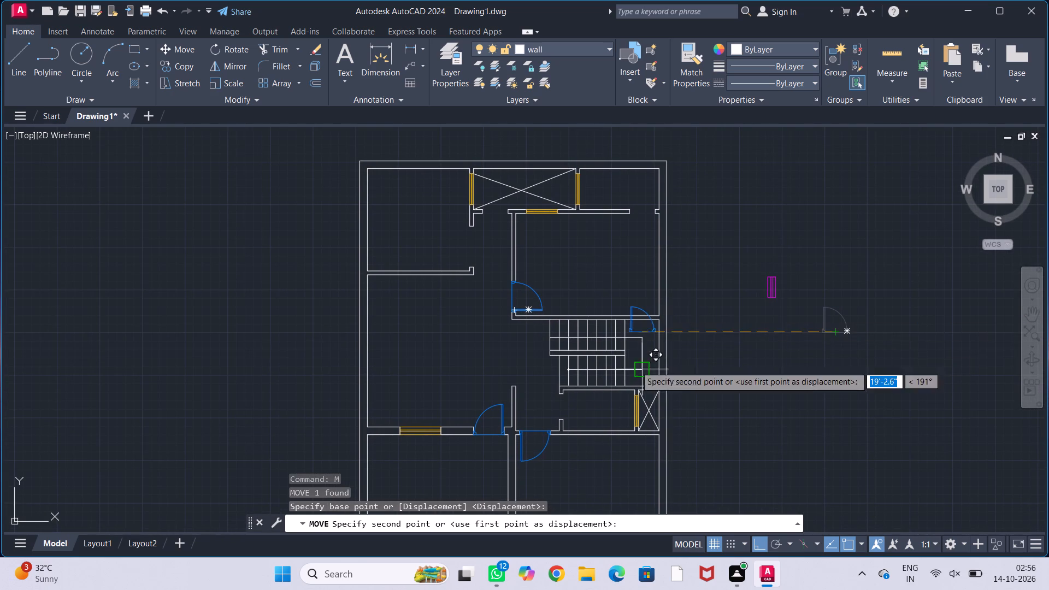
pyautogui.moveTo(637, 365); pyautogui.dragTo(639, 285, button='middle')
pyautogui.click(465, 308)
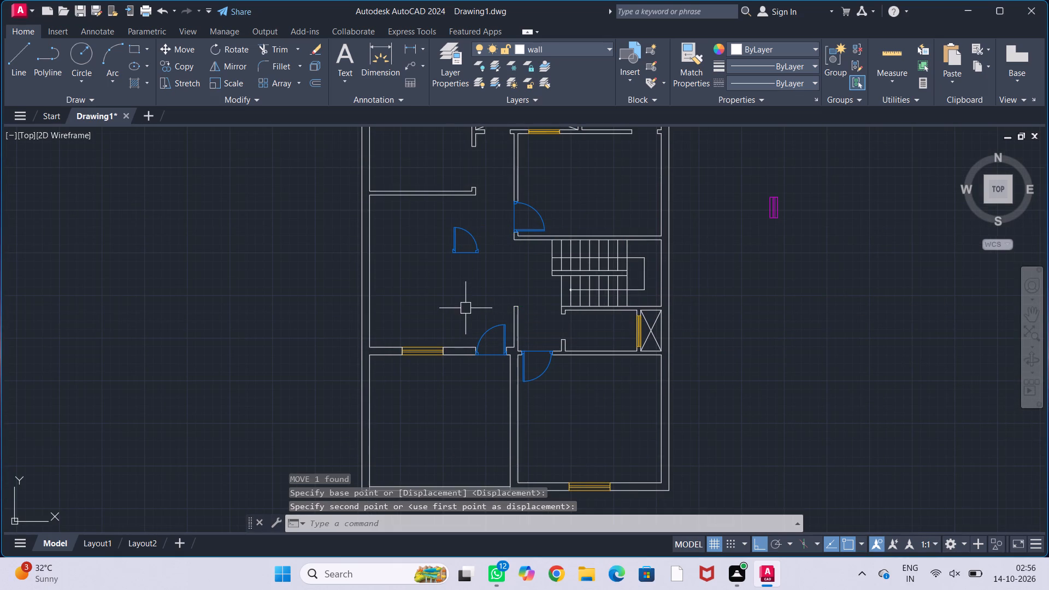
pyautogui.press('Escape')
pyautogui.press('Escape')
pyautogui.press('Escape')
pyautogui.press('Escape')
# Rotate the small door in the hall by 270° about the middle of its threshold line.
pyautogui.moveTo(476, 262); pyautogui.dragTo(423, 261, button='middle')
pyautogui.scroll(2, 414, 203)
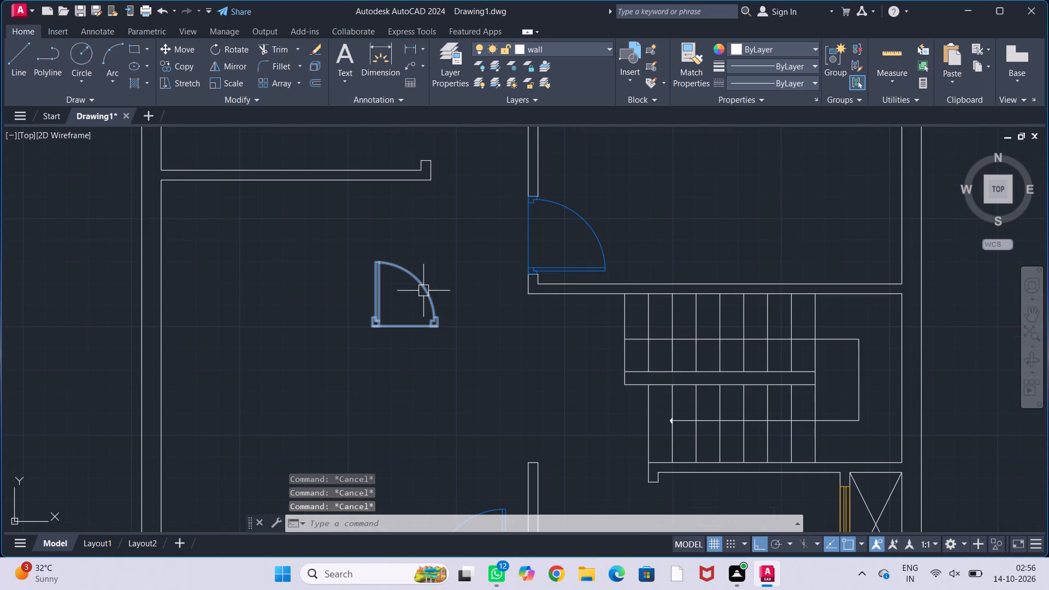
pyautogui.click(423, 291)
pyautogui.write('ro')
pyautogui.press('Return')
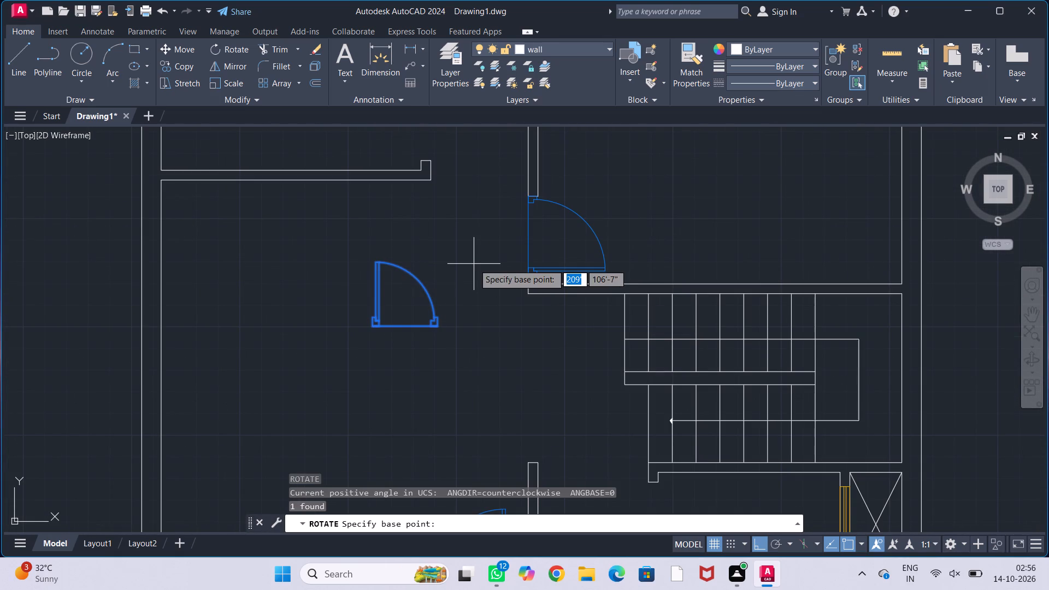
pyautogui.click(411, 329)
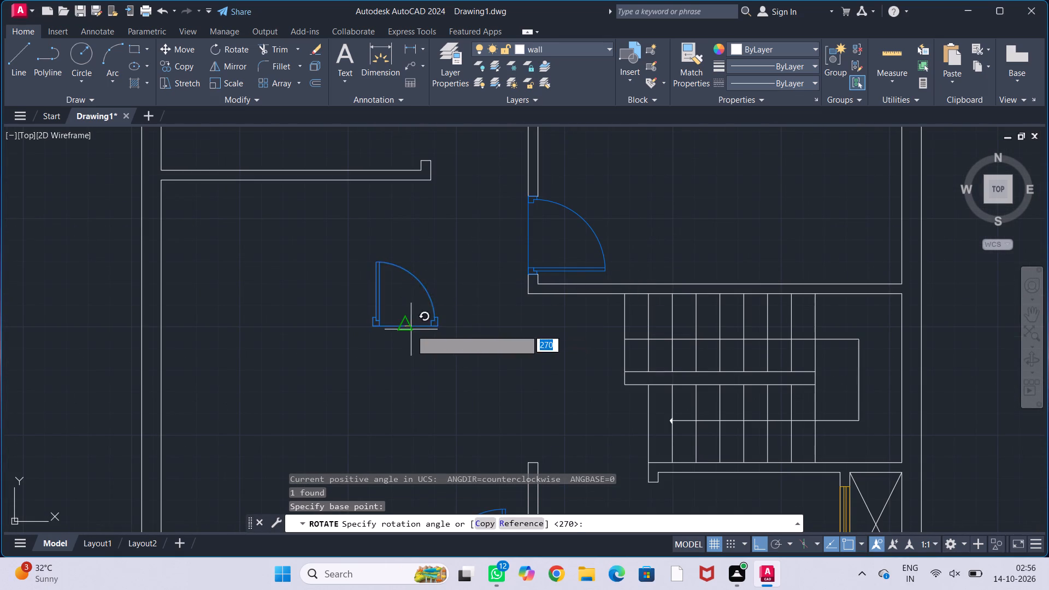
pyautogui.click(403, 414)
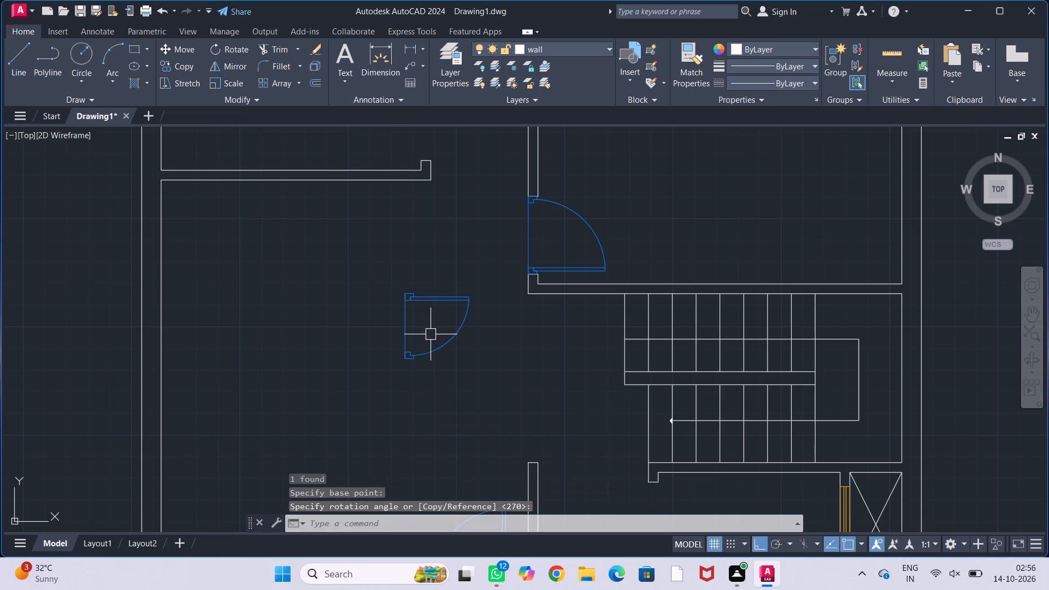
# Move the small door by its upper-left corner into the west wall opening of the small room south of the staircase, against the north jamb.
pyautogui.click(451, 347)
pyautogui.press('m')
pyautogui.press('Return')
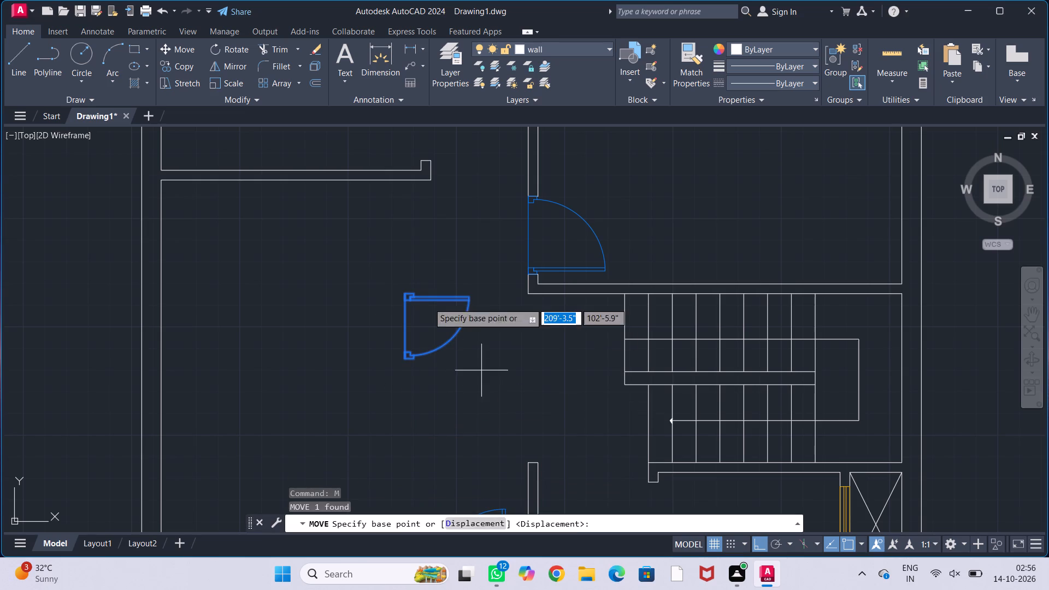
pyautogui.scroll(2, 401, 292)
pyautogui.click(403, 294)
pyautogui.scroll(-3, 472, 299)
pyautogui.moveTo(506, 356); pyautogui.dragTo(439, 246, button='middle')
pyautogui.moveTo(474, 320); pyautogui.dragTo(432, 220, button='middle')
pyautogui.scroll(3, 584, 309)
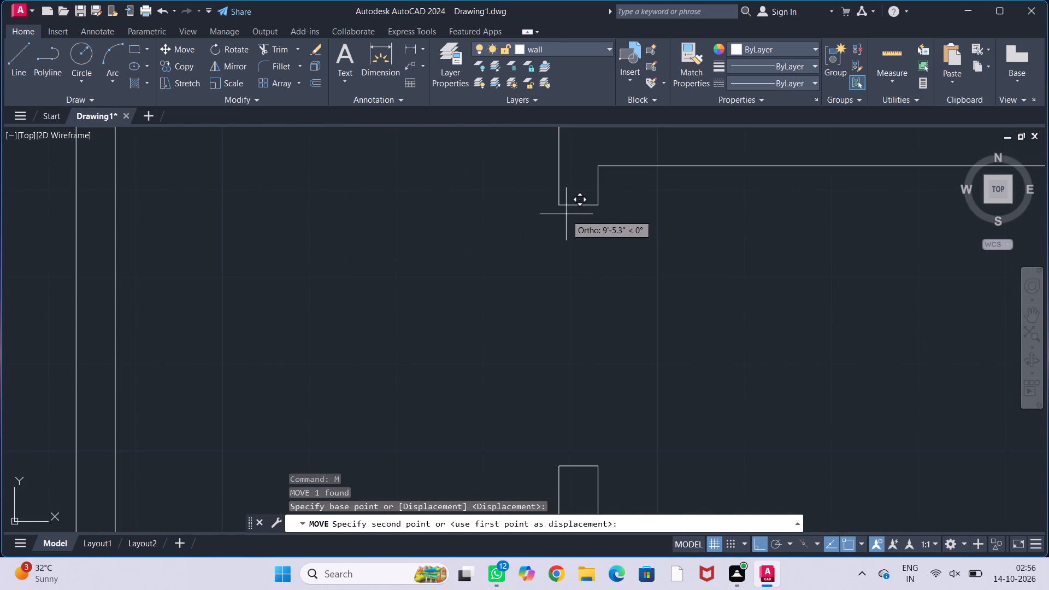
pyautogui.click(557, 205)
pyautogui.press('Escape')
pyautogui.press('Escape')
pyautogui.press('Escape')
pyautogui.press('Escape')
# Copy the small room's door twice into the room north of the staircase, one copy above the other.
pyautogui.scroll(-3, 626, 290)
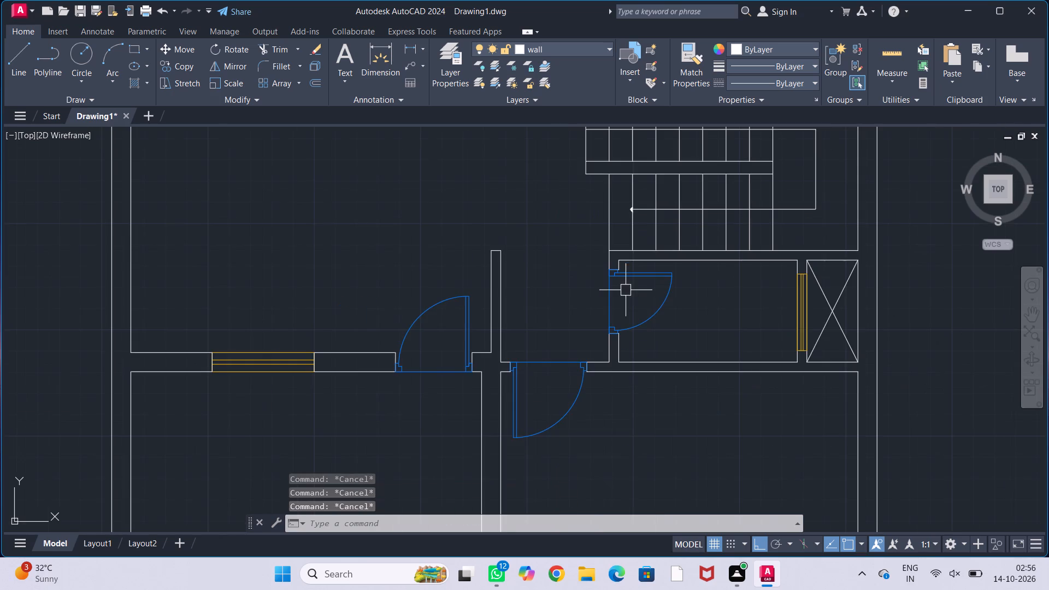
pyautogui.scroll(-1, 626, 290)
pyautogui.moveTo(626, 290); pyautogui.dragTo(606, 344, button='middle')
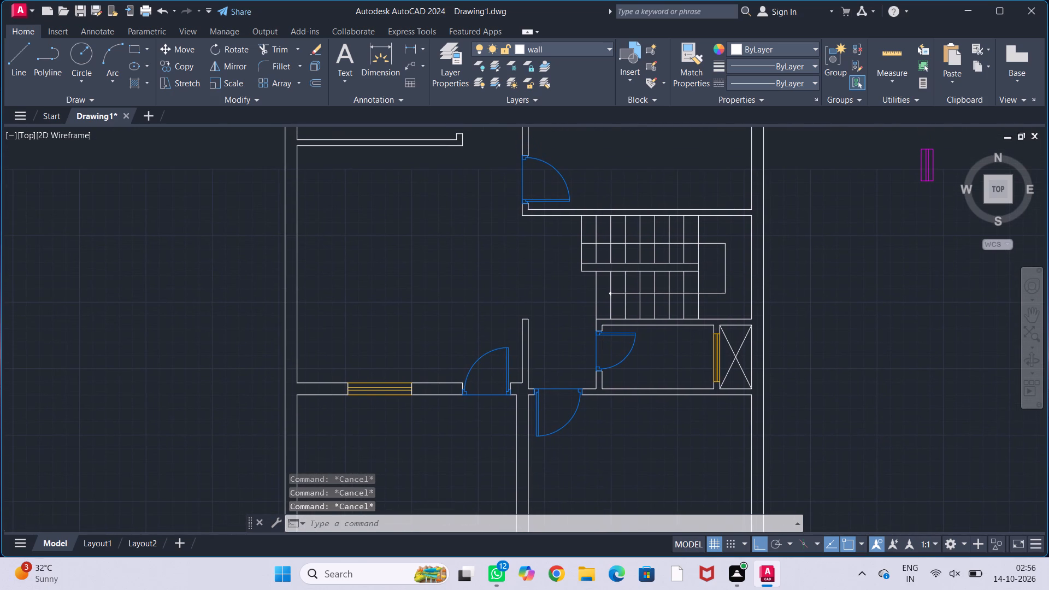
pyautogui.click(626, 353)
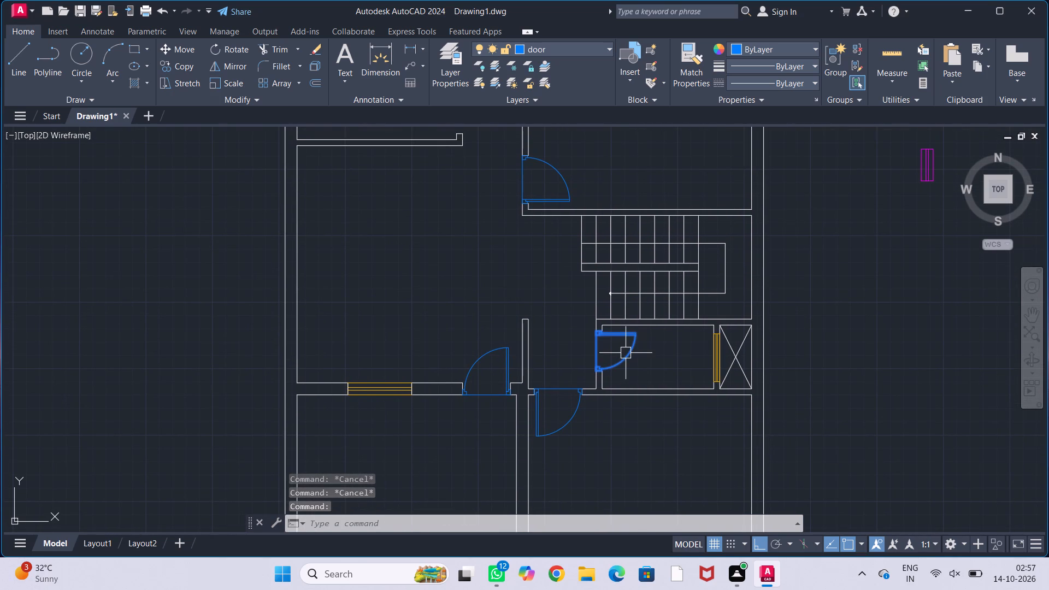
pyautogui.write('co')
pyautogui.press('Return')
pyautogui.click(593, 356)
pyautogui.scroll(-1, 619, 249)
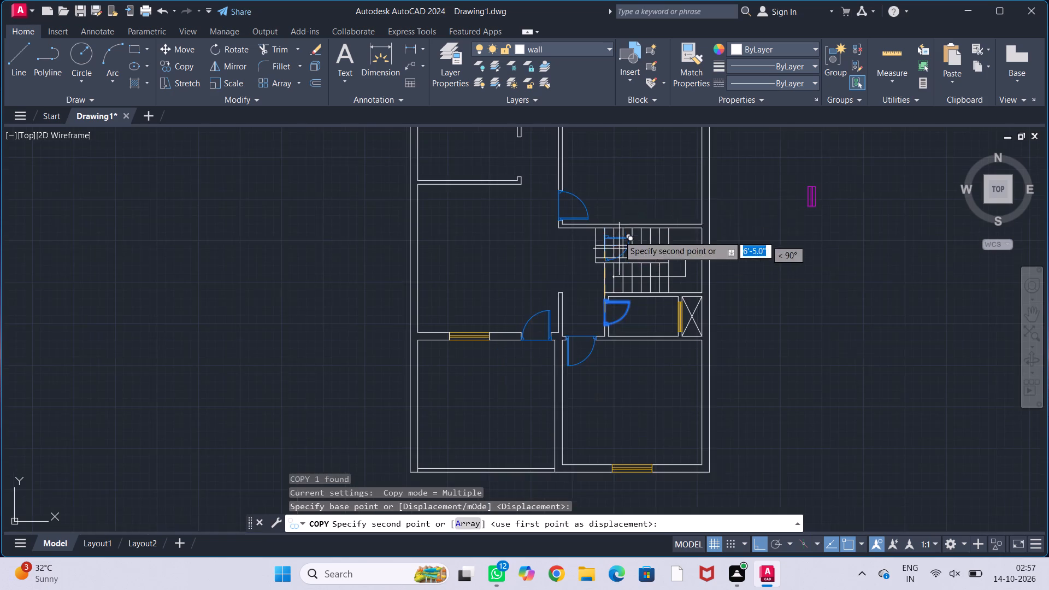
pyautogui.moveTo(620, 184); pyautogui.dragTo(576, 501, button='middle')
pyautogui.moveTo(577, 489); pyautogui.dragTo(585, 380, button='middle')
pyautogui.scroll(1, 594, 347)
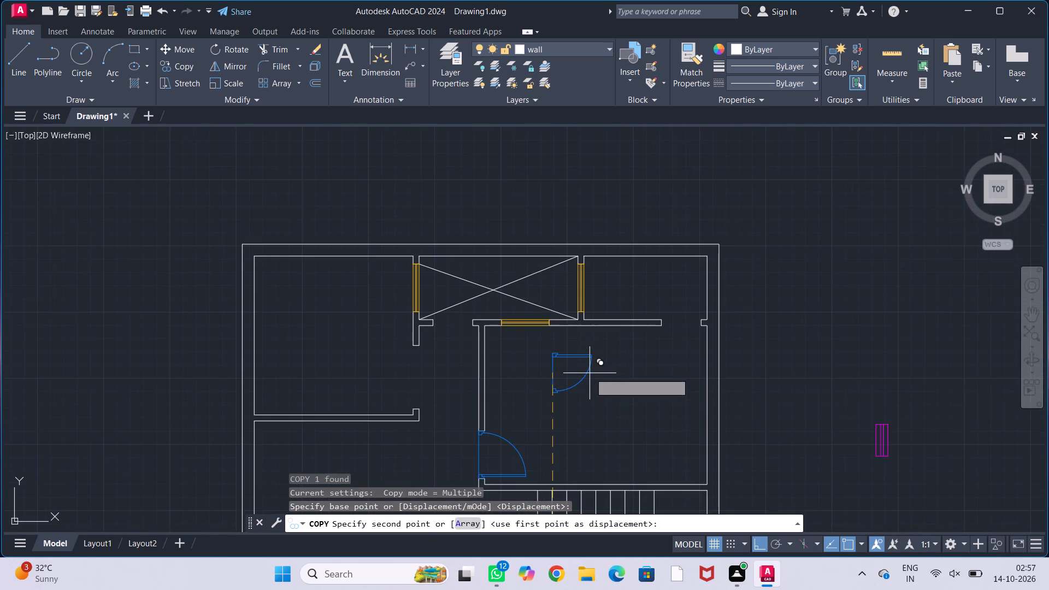
pyautogui.click(590, 373)
pyautogui.click(630, 426)
pyautogui.press('Escape')
pyautogui.press('Escape')
pyautogui.press('Escape')
pyautogui.press('Escape')
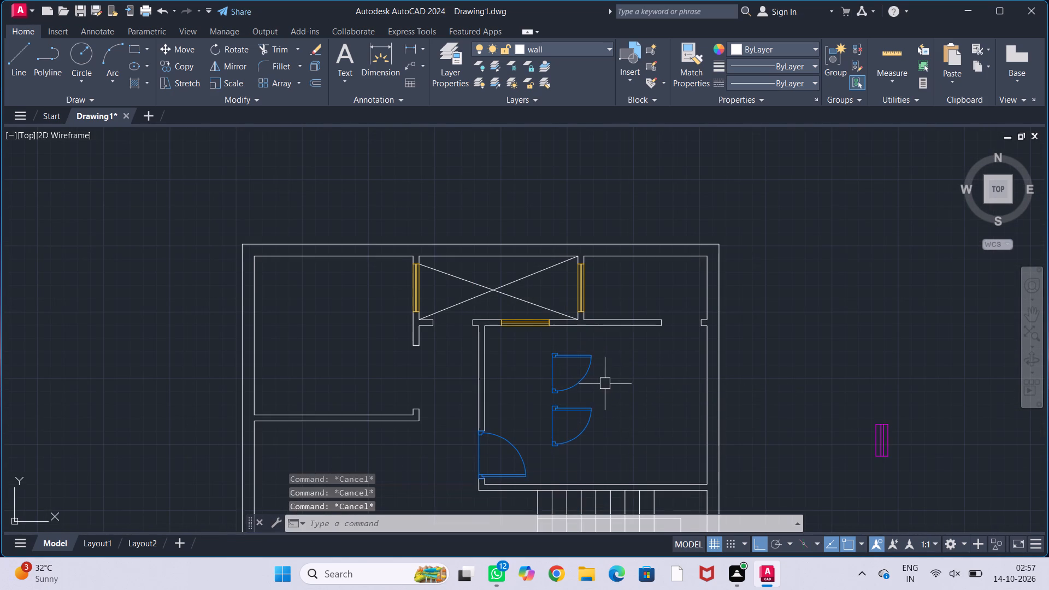
# Rotate the upper of the two small door copies by 270° about its threshold's middle.
pyautogui.moveTo(606, 382); pyautogui.dragTo(628, 373, button='middle')
pyautogui.scroll(1, 605, 362)
pyautogui.click(605, 359)
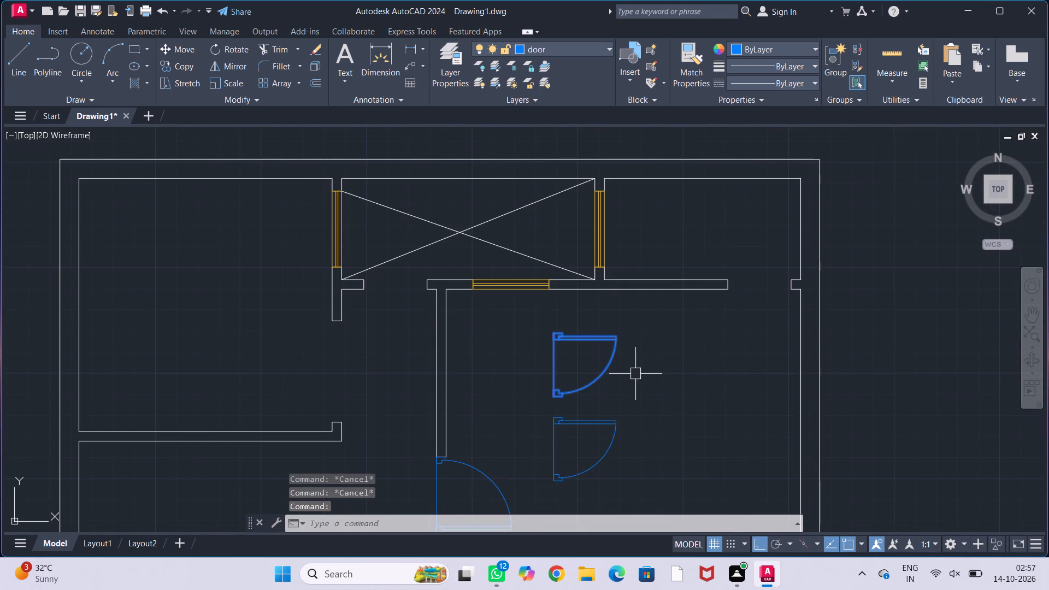
pyautogui.write('ro')
pyautogui.press('Return')
pyautogui.click(556, 364)
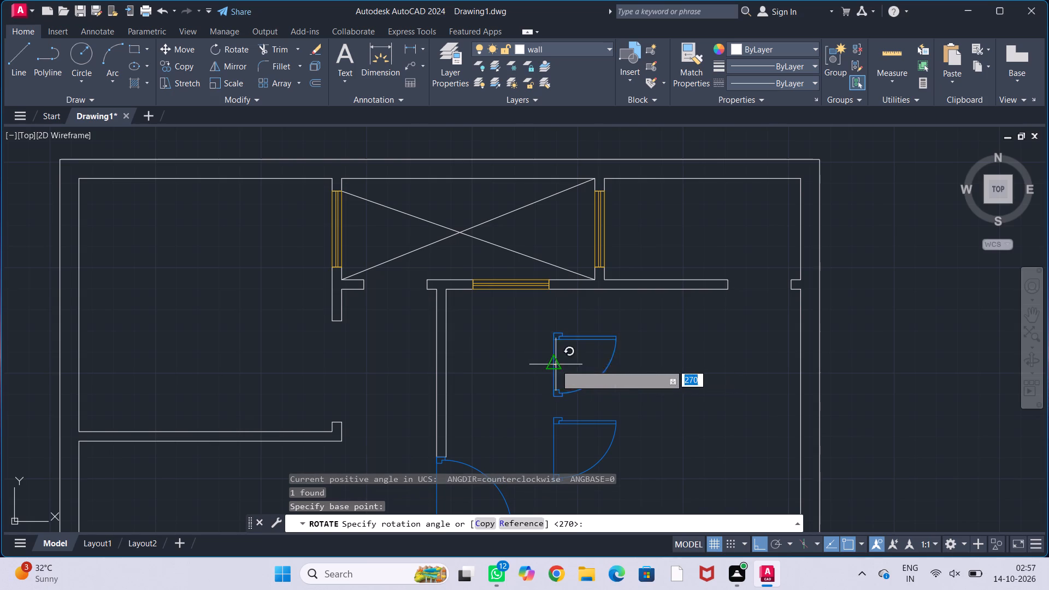
pyautogui.click(517, 475)
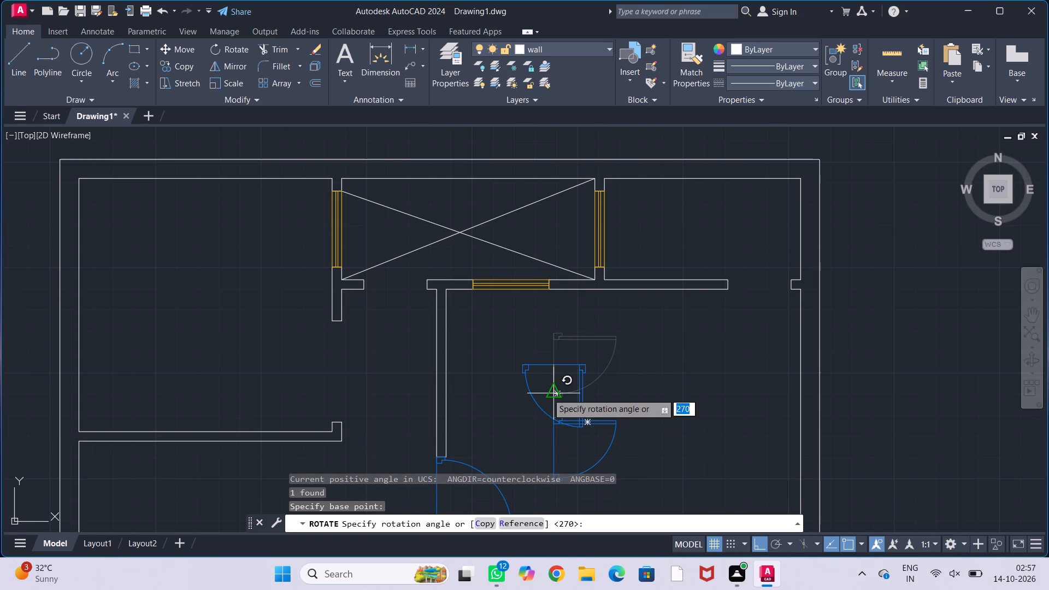
pyautogui.click(563, 512)
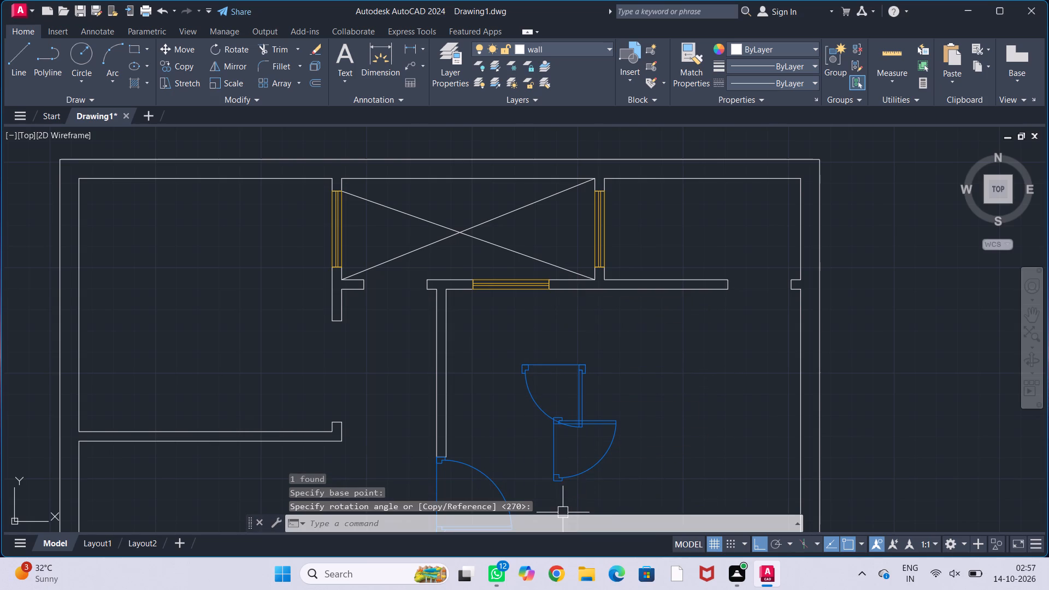
# Move the rotated door by its upper-right corner into the opening south of the crossed shaft, against the east jamb.
pyautogui.click(585, 376)
pyautogui.press('m')
pyautogui.press('Return')
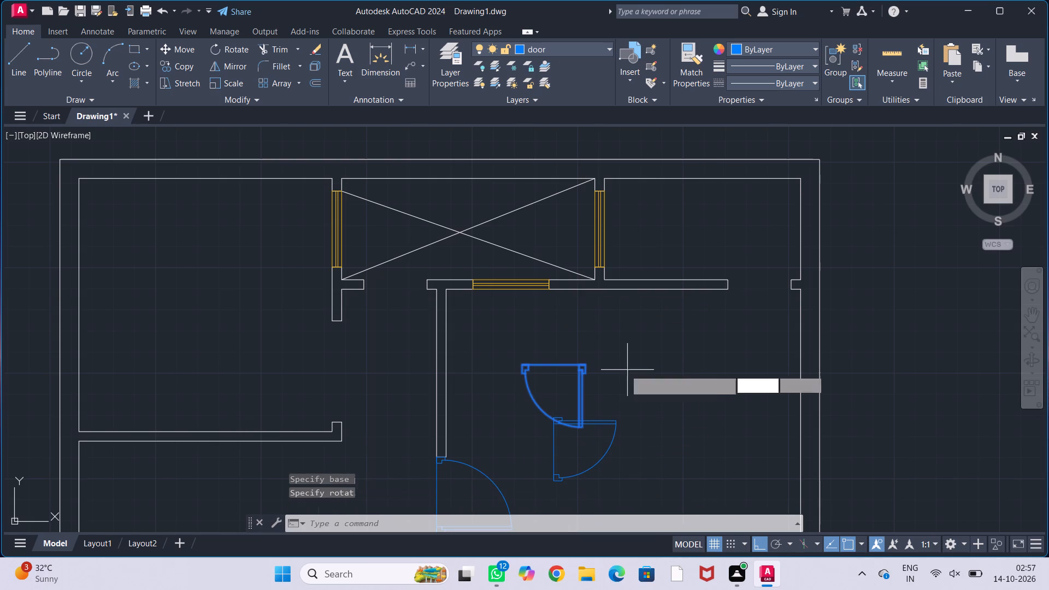
pyautogui.scroll(2, 593, 359)
pyautogui.click(568, 376)
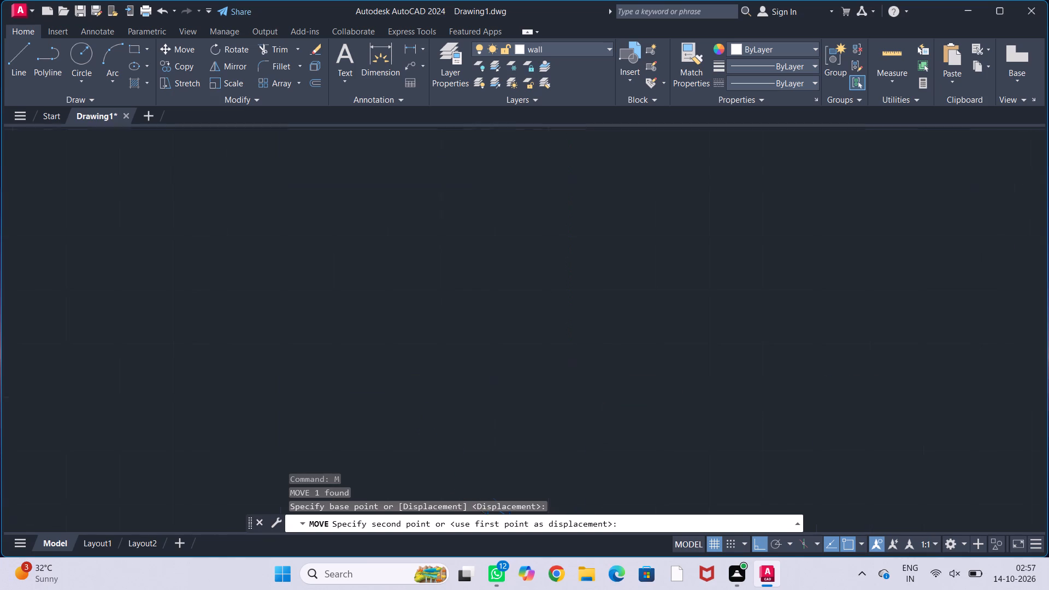
pyautogui.scroll(-3, 596, 369)
pyautogui.scroll(3, 479, 314)
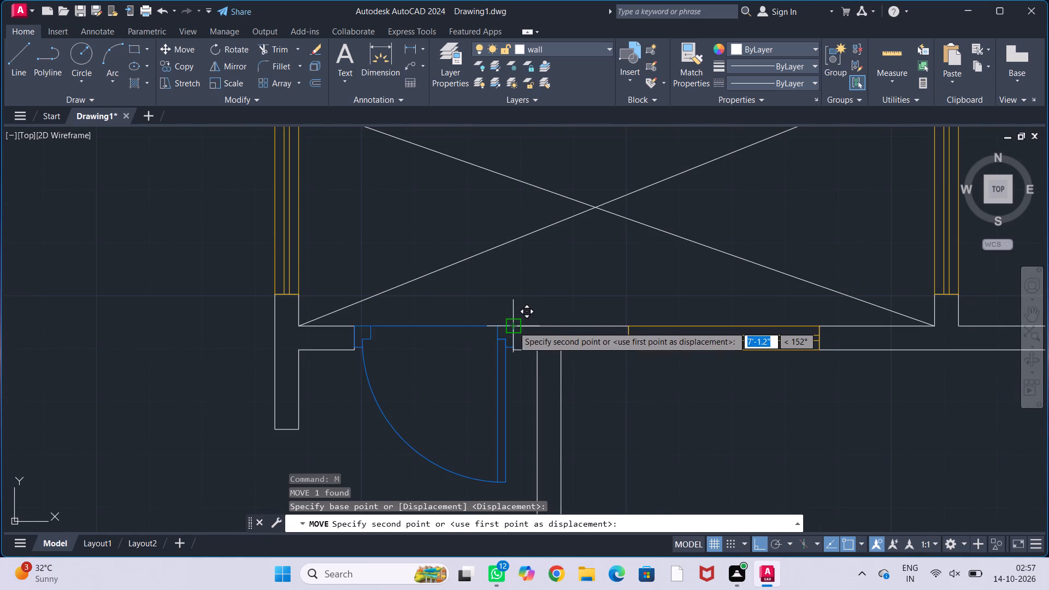
pyautogui.click(513, 326)
pyautogui.press('Escape')
pyautogui.press('Escape')
pyautogui.press('Escape')
pyautogui.press('Escape')
# Rotate the remaining small door copy in the room north of the staircase by 90° about its threshold's middle.
pyautogui.scroll(-2, 523, 349)
pyautogui.moveTo(581, 387); pyautogui.dragTo(547, 327, button='middle')
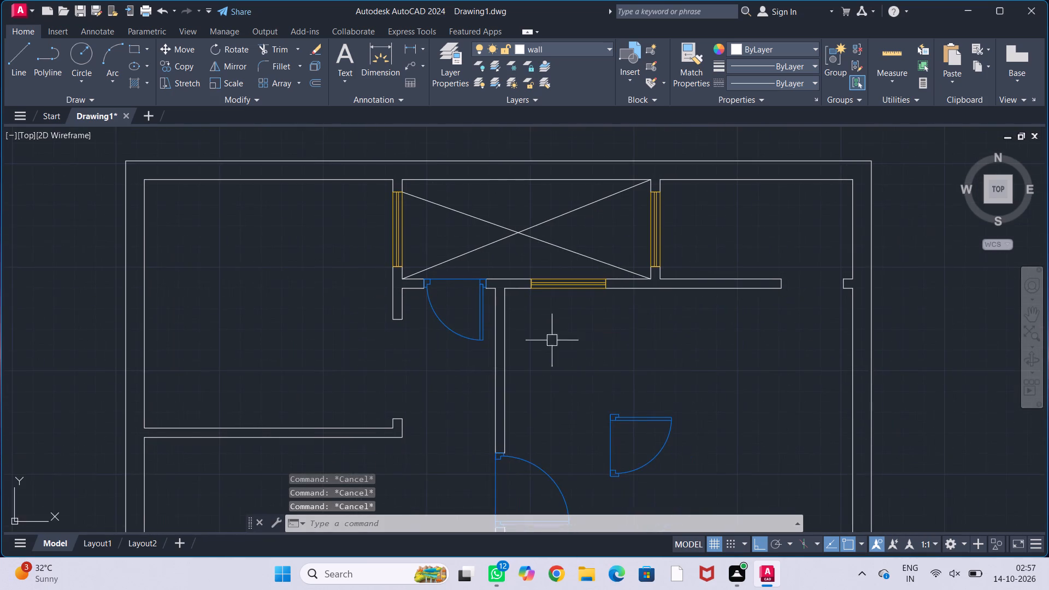
pyautogui.moveTo(617, 381); pyautogui.dragTo(595, 338, button='middle')
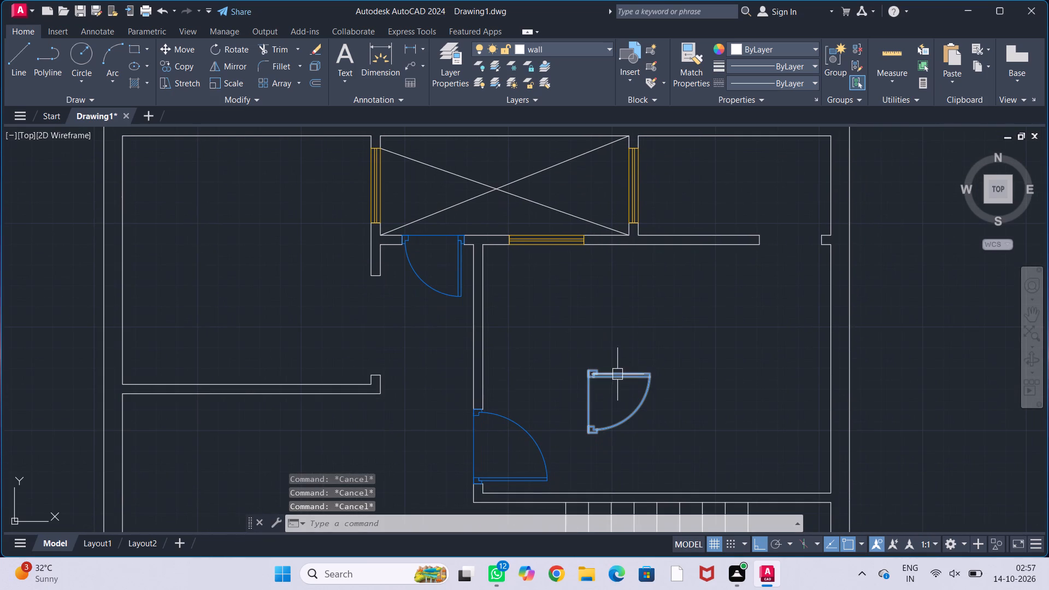
pyautogui.click(617, 374)
pyautogui.write('ro')
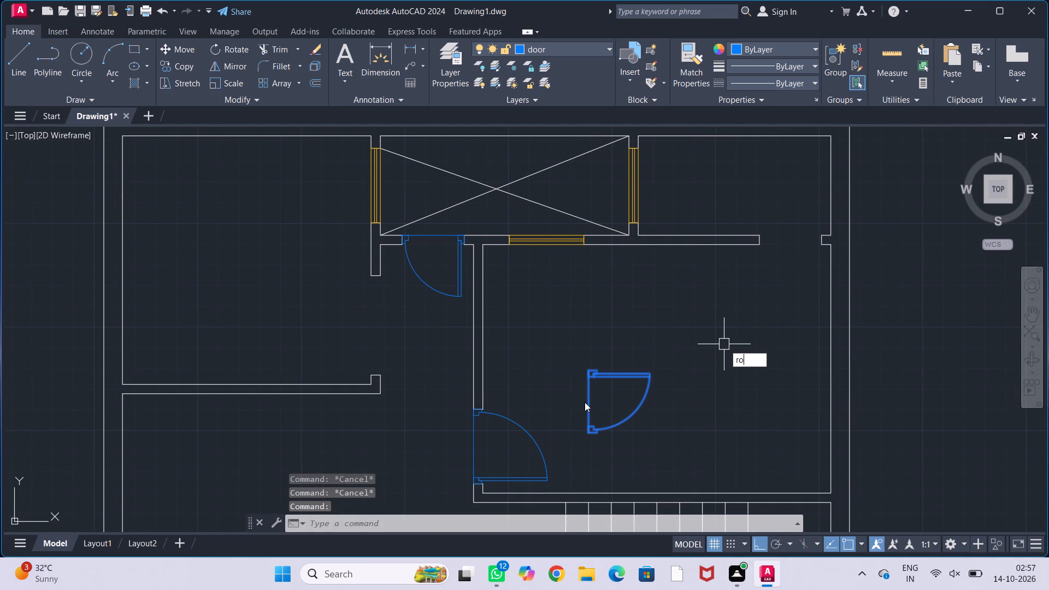
pyautogui.click(787, 371)
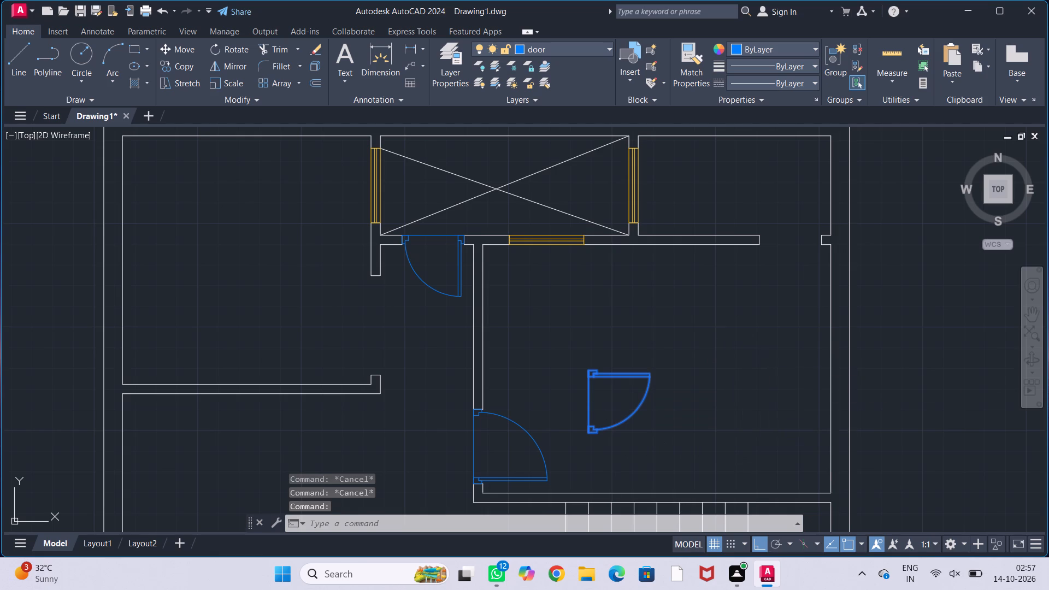
pyautogui.click(591, 403)
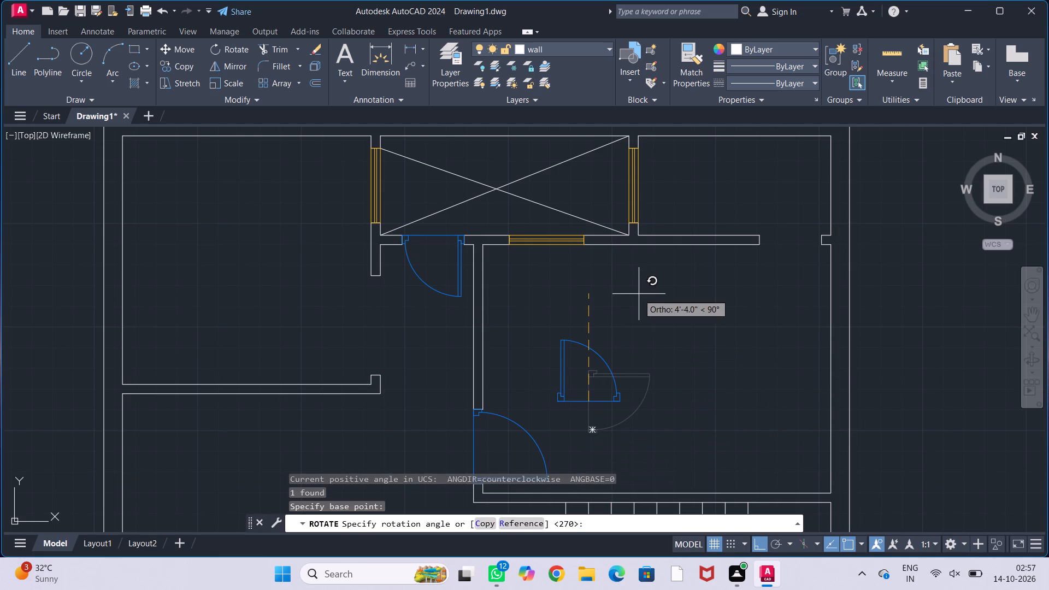
pyautogui.click(639, 293)
pyautogui.press('Escape')
pyautogui.press('Escape')
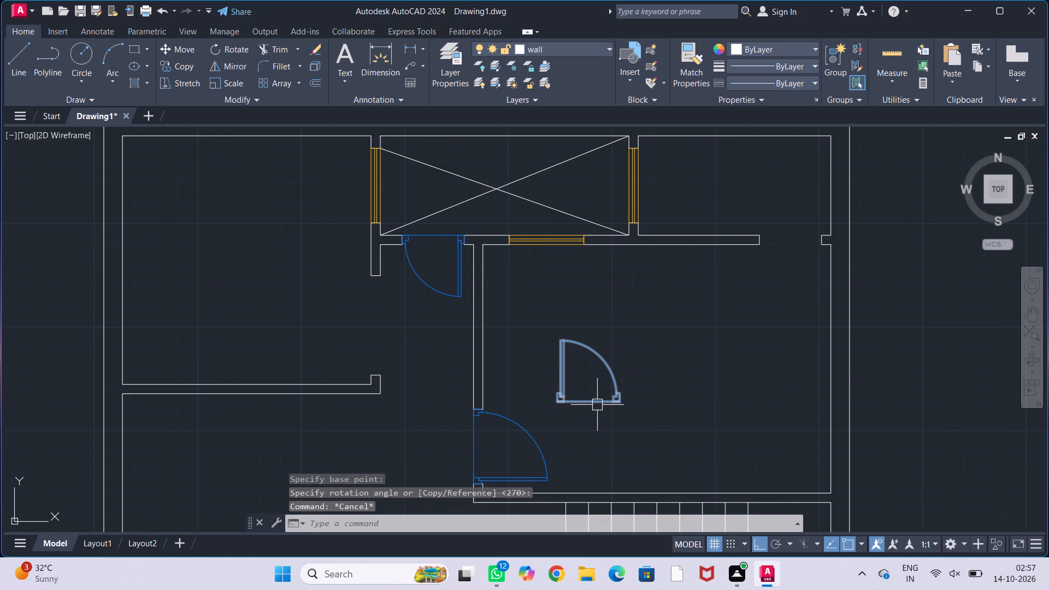
pyautogui.press('Escape')
pyautogui.press('Escape')
# Mirror the rotated door about a vertical line through its threshold's middle, erasing the source object.
pyautogui.click(598, 399)
pyautogui.write('mi')
pyautogui.press('Return')
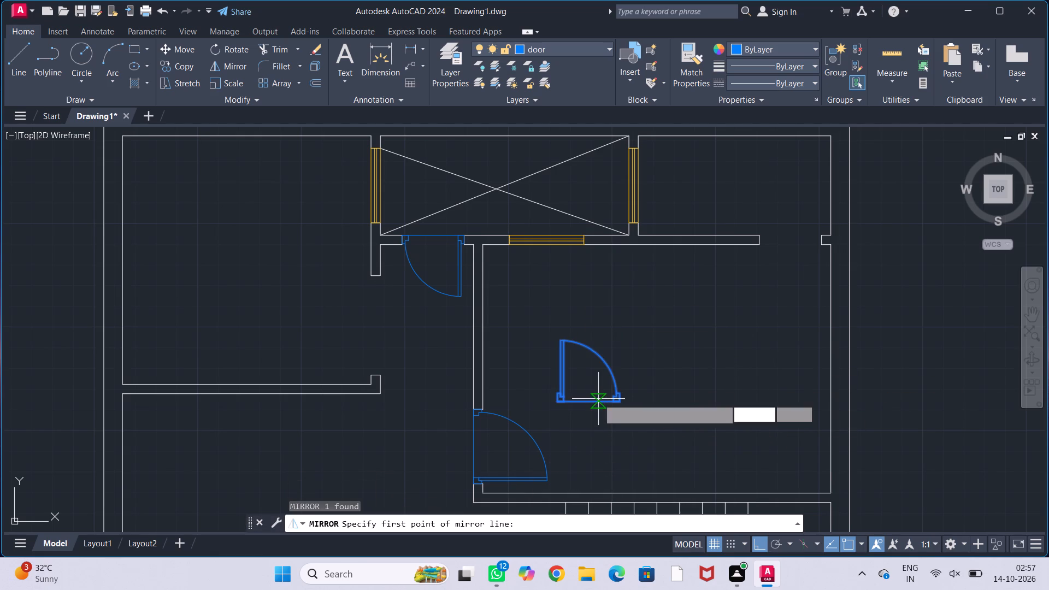
pyautogui.click(591, 402)
pyautogui.click(589, 438)
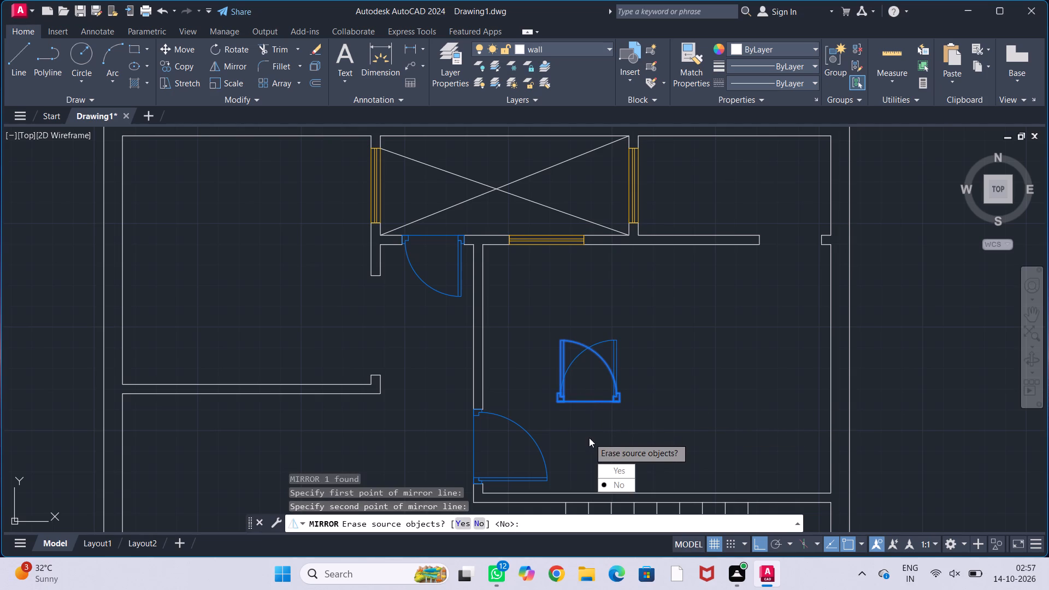
pyautogui.moveTo(612, 469); pyautogui.dragTo(589, 438)
# Move the mirrored door by its lower-right corner into the south wall opening of the northeast room, against the east jamb.
pyautogui.click(610, 344)
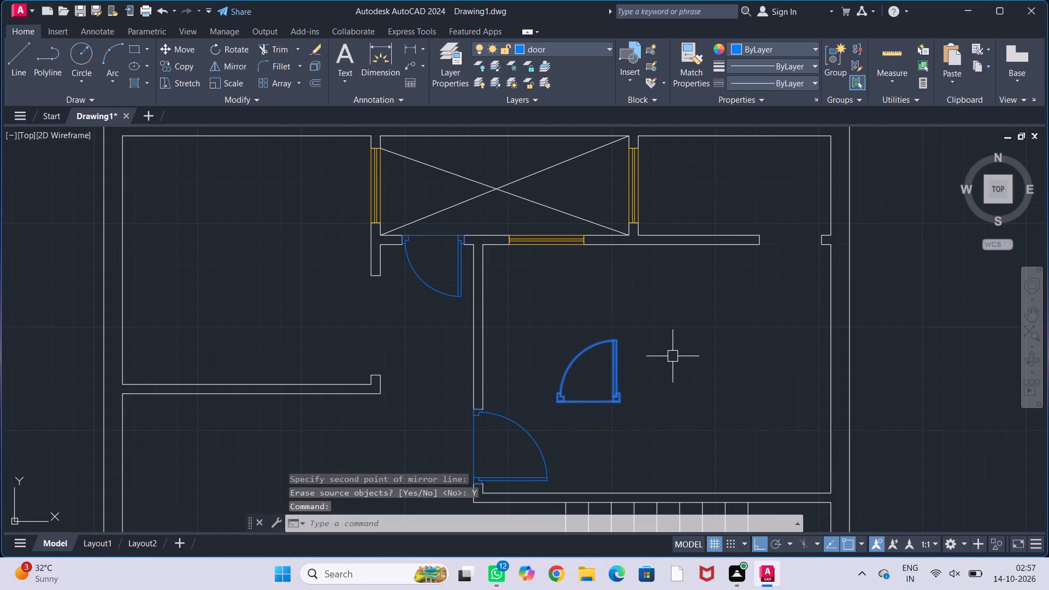
pyautogui.press('m')
pyautogui.press('Return')
pyautogui.scroll(2, 615, 410)
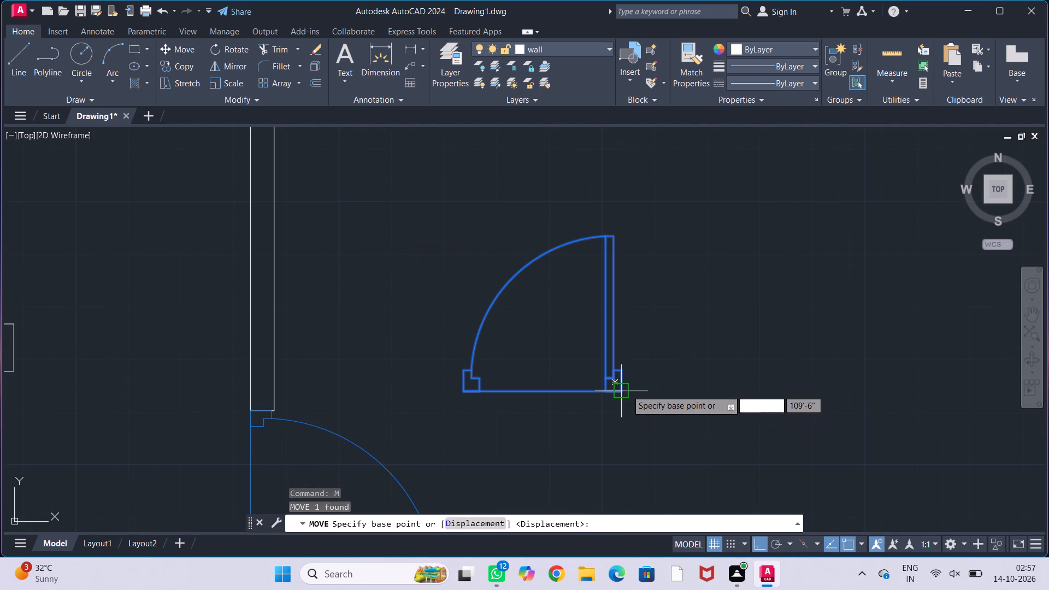
pyautogui.click(627, 390)
pyautogui.scroll(-3, 693, 341)
pyautogui.moveTo(730, 308); pyautogui.dragTo(627, 383, button='middle')
pyautogui.scroll(4, 668, 331)
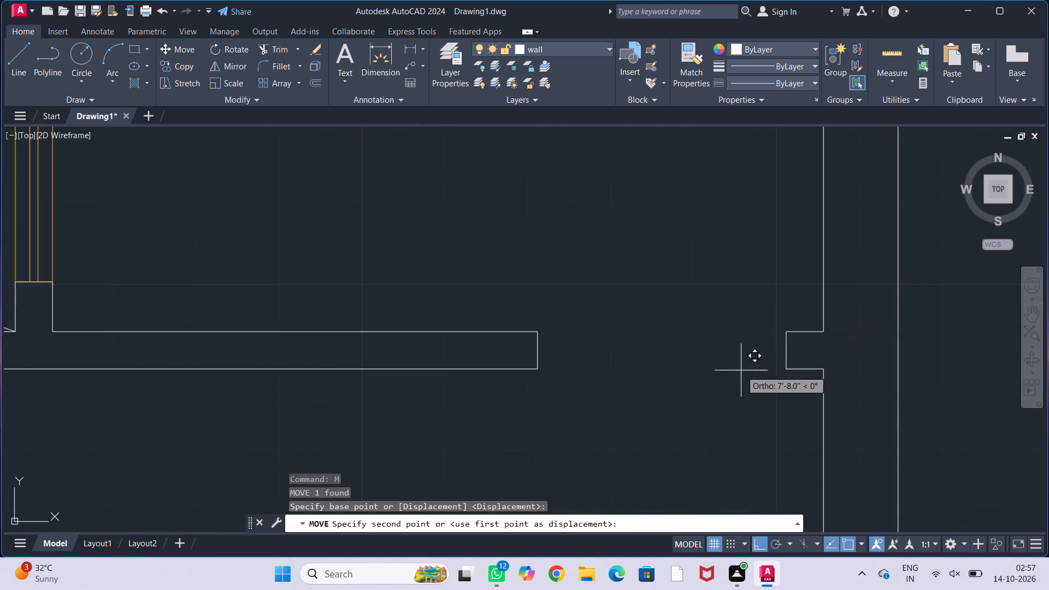
pyautogui.click(787, 366)
pyautogui.press('Escape')
pyautogui.press('Escape')
pyautogui.press('Escape')
pyautogui.press('Escape')
pyautogui.press('Escape')
pyautogui.scroll(-3, 714, 406)
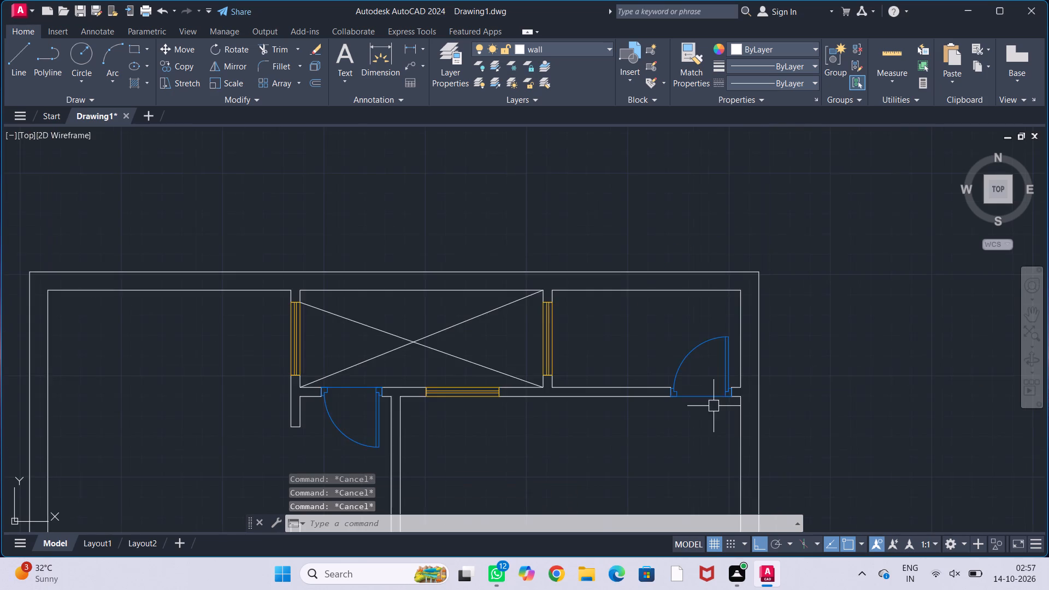
# Delete the spare ventilator block standing east of the floor plan.
pyautogui.scroll(-1, 714, 406)
pyautogui.moveTo(696, 432); pyautogui.dragTo(713, 326, button='middle')
pyautogui.scroll(-1, 705, 339)
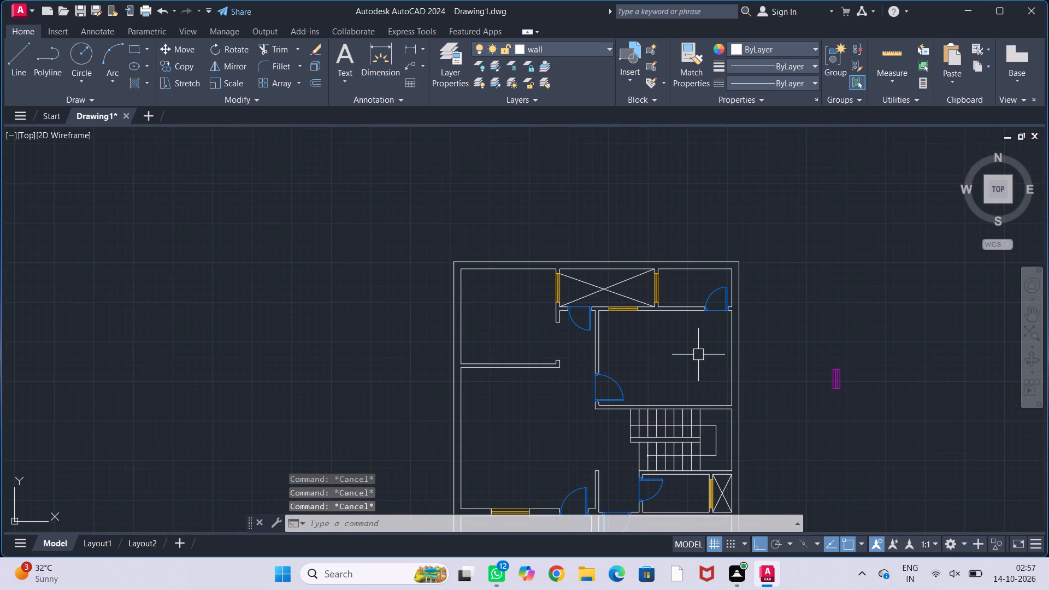
pyautogui.moveTo(699, 345); pyautogui.dragTo(733, 265, button='middle')
pyautogui.moveTo(729, 279); pyautogui.dragTo(725, 258, button='middle')
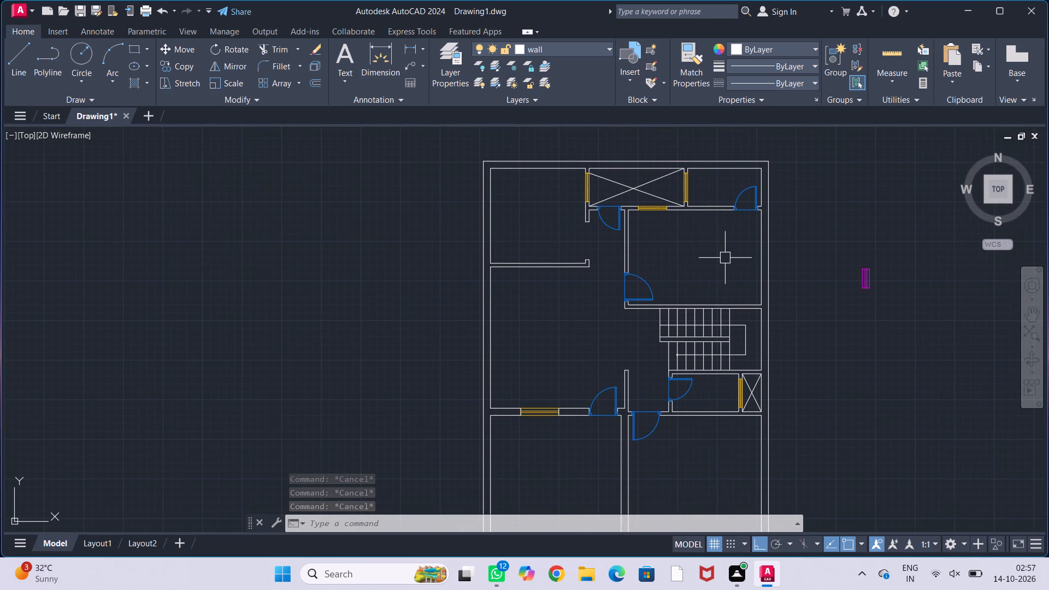
pyautogui.press('Escape')
pyautogui.press('Escape')
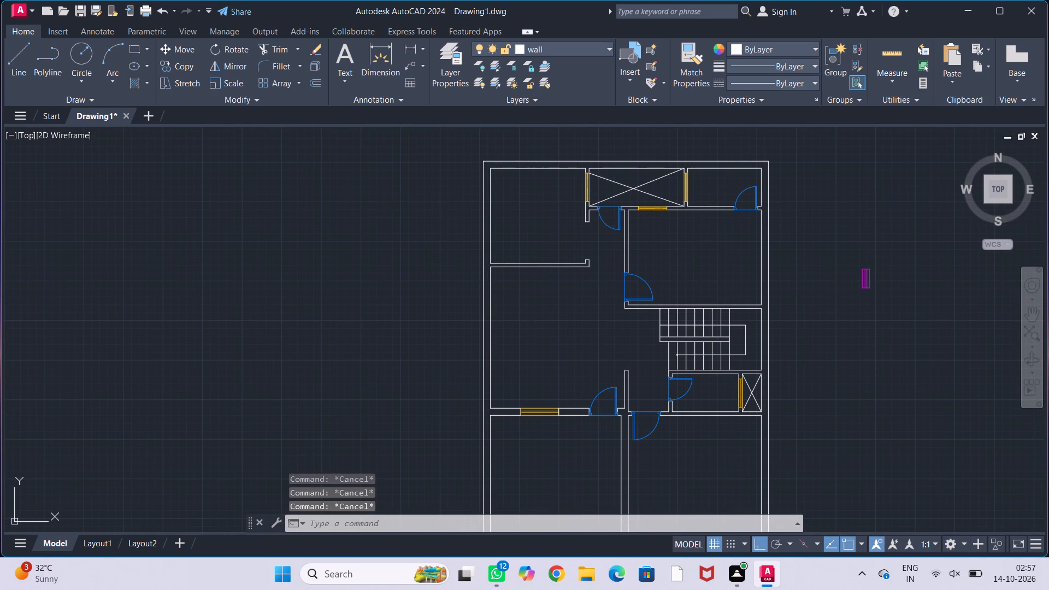
pyautogui.press('Escape')
pyautogui.press('Escape')
pyautogui.moveTo(725, 258); pyautogui.dragTo(730, 244, button='middle')
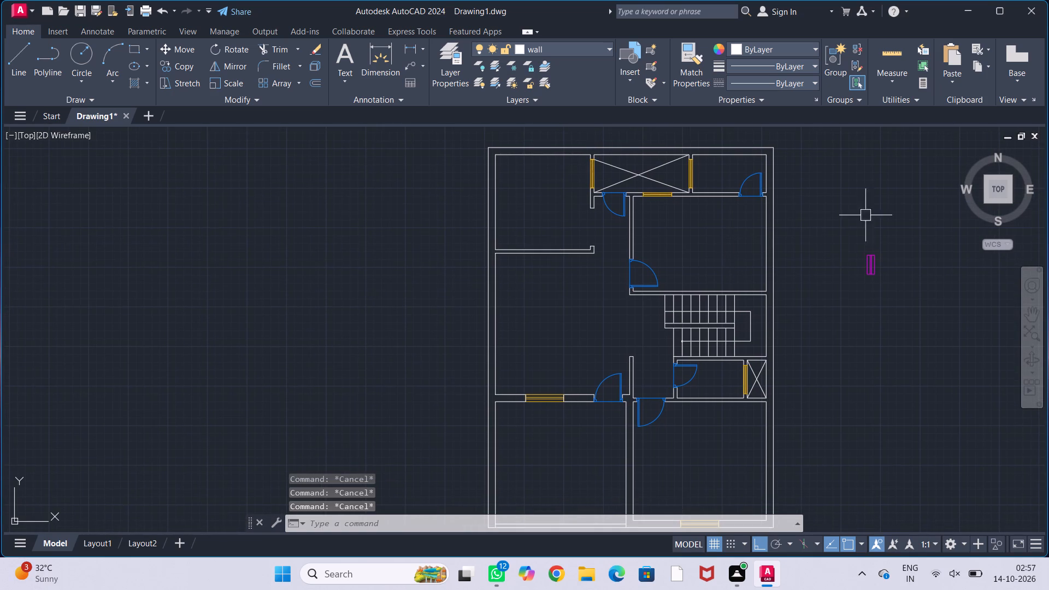
pyautogui.moveTo(853, 231); pyautogui.dragTo(864, 234)
pyautogui.click(892, 326)
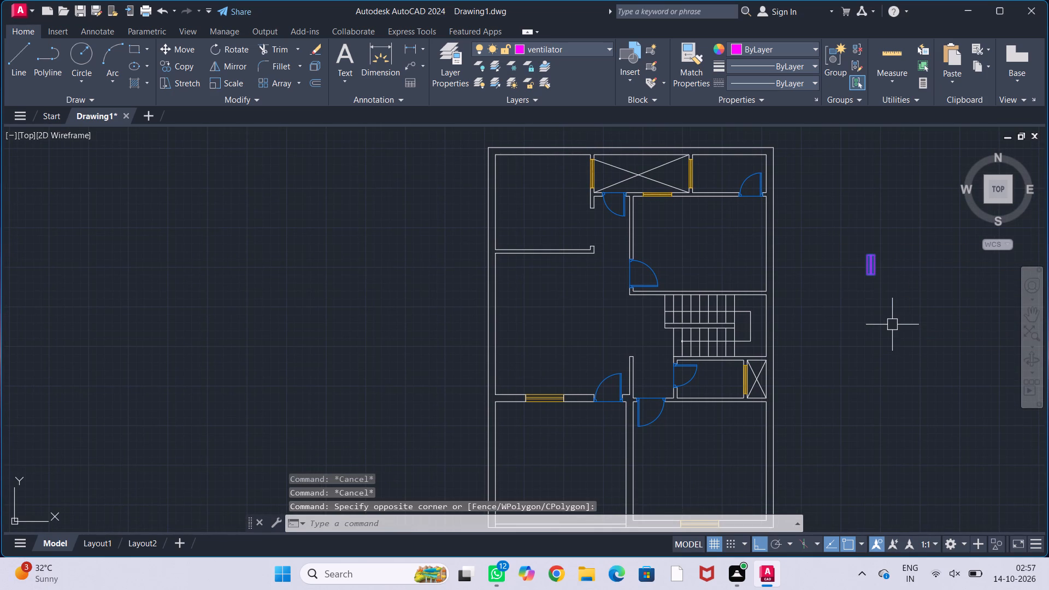
pyautogui.press('Delete')
# Look over the whole floor plan to check the placed doors and windows.
pyautogui.scroll(-1, 886, 307)
pyautogui.moveTo(885, 311); pyautogui.dragTo(863, 302, button='middle')
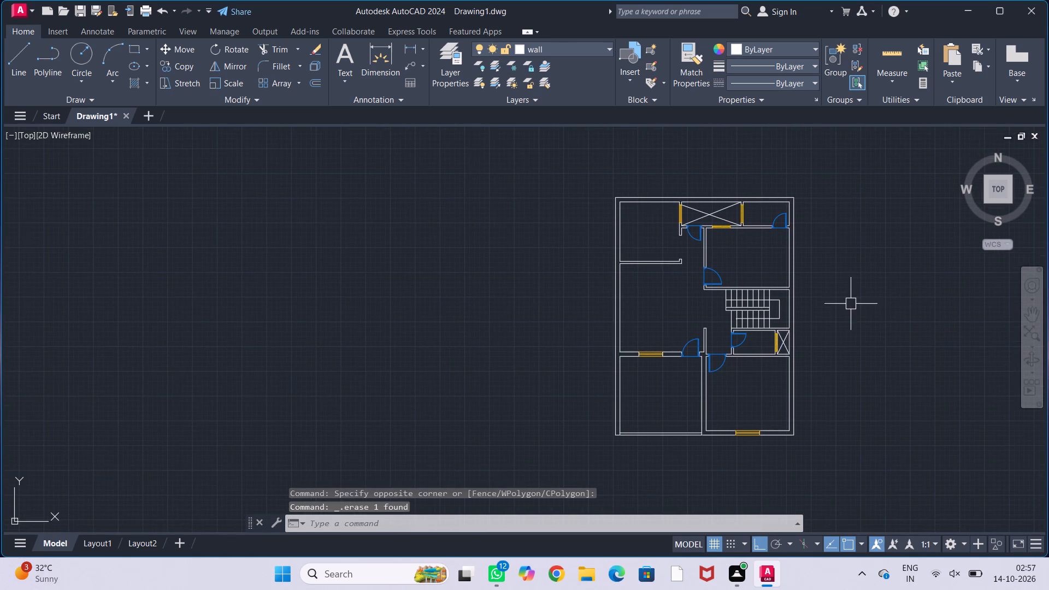
pyautogui.moveTo(858, 304); pyautogui.dragTo(784, 329, button='middle')
pyautogui.moveTo(783, 332); pyautogui.dragTo(774, 290, button='middle')
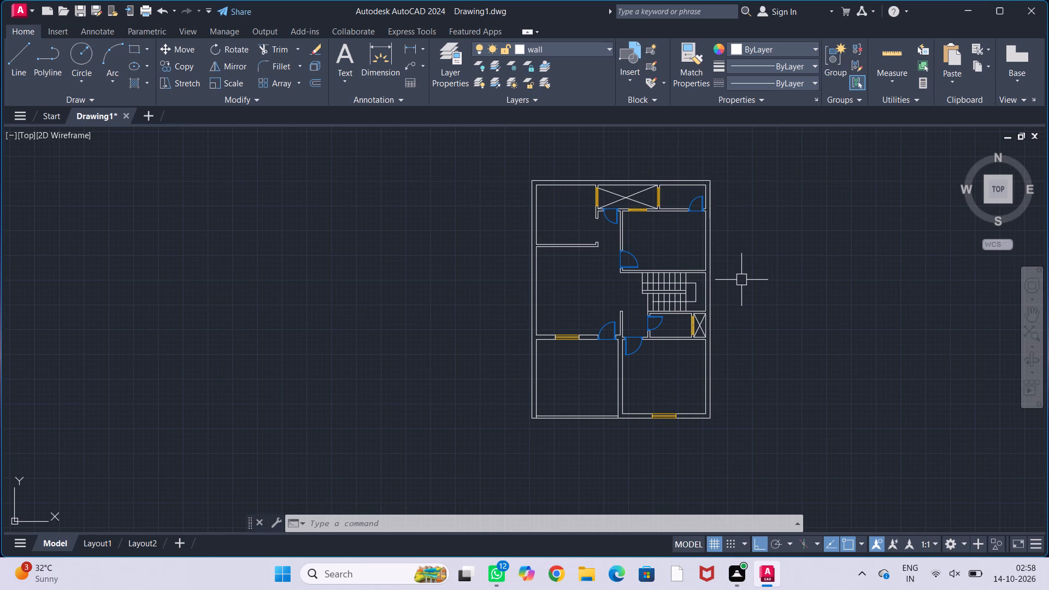
pyautogui.moveTo(731, 293); pyautogui.dragTo(745, 270, button='middle')
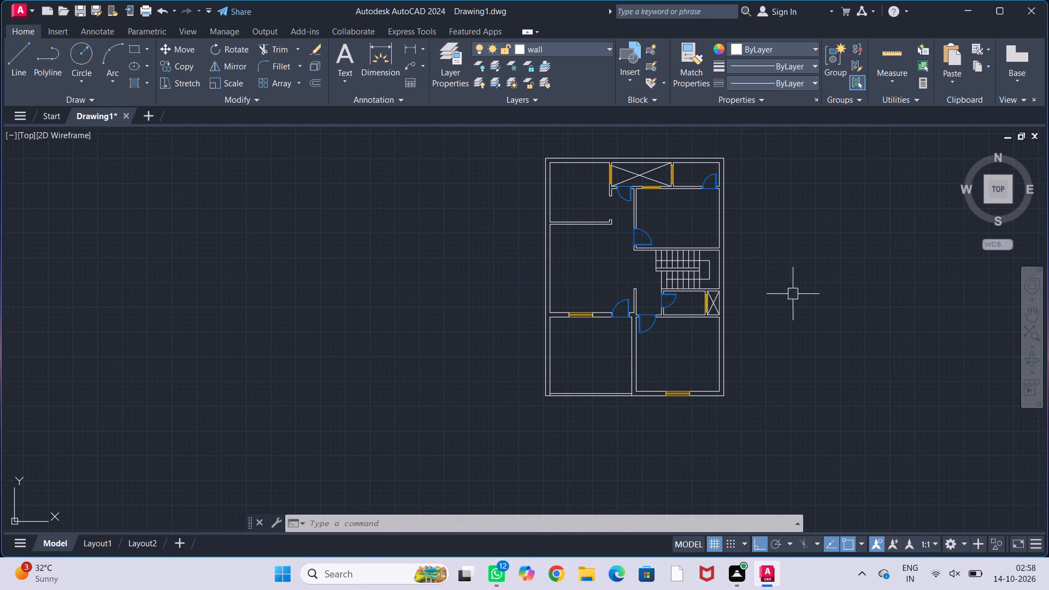
pyautogui.moveTo(780, 299); pyautogui.dragTo(794, 280, button='middle')
pyautogui.moveTo(776, 296); pyautogui.dragTo(788, 349, button='middle')
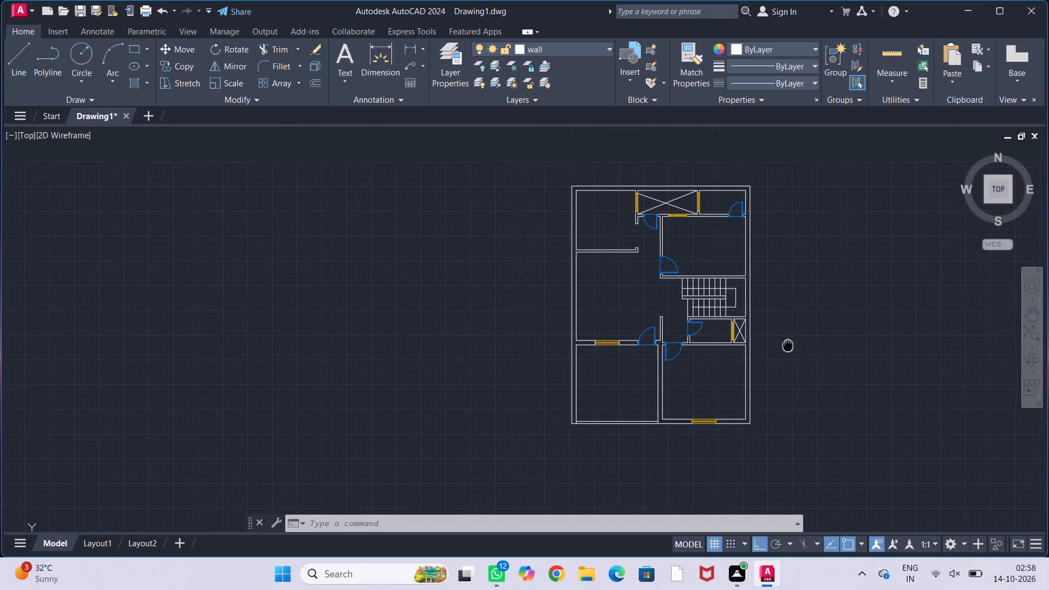
pyautogui.moveTo(788, 349); pyautogui.dragTo(788, 350, button='middle')
# Add a two-line multiline text label in the northwest room reading KITCHEN and 10'-0" X 10'-0".
pyautogui.scroll(1, 599, 239)
pyautogui.moveTo(604, 239); pyautogui.dragTo(534, 276, button='middle')
pyautogui.scroll(2, 540, 262)
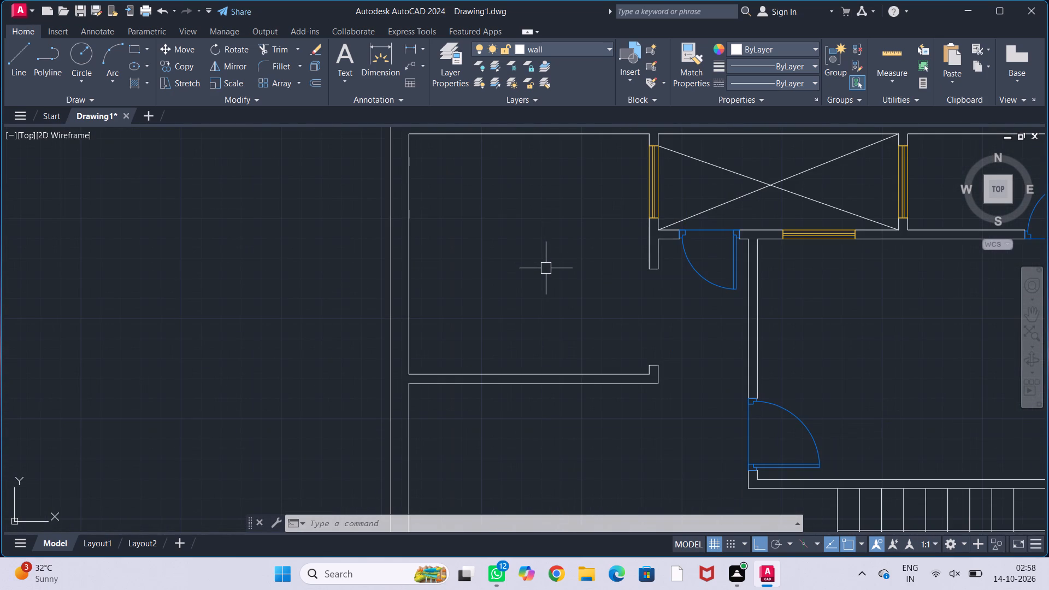
pyautogui.moveTo(527, 253); pyautogui.dragTo(500, 287, button='middle')
pyautogui.scroll(-1, 500, 287)
pyautogui.moveTo(487, 294); pyautogui.dragTo(456, 269, button='middle')
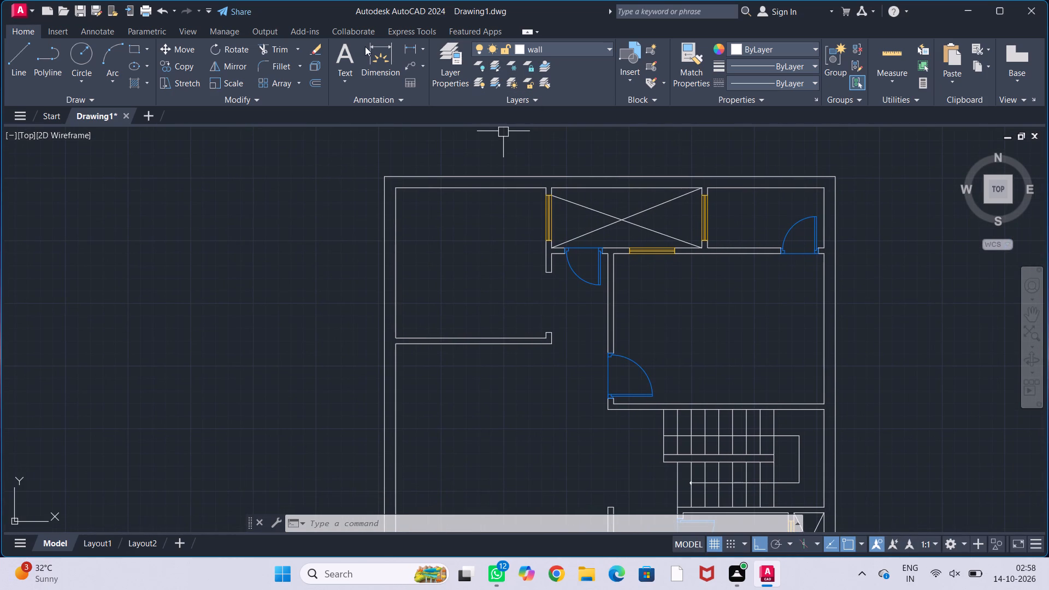
pyautogui.click(344, 49)
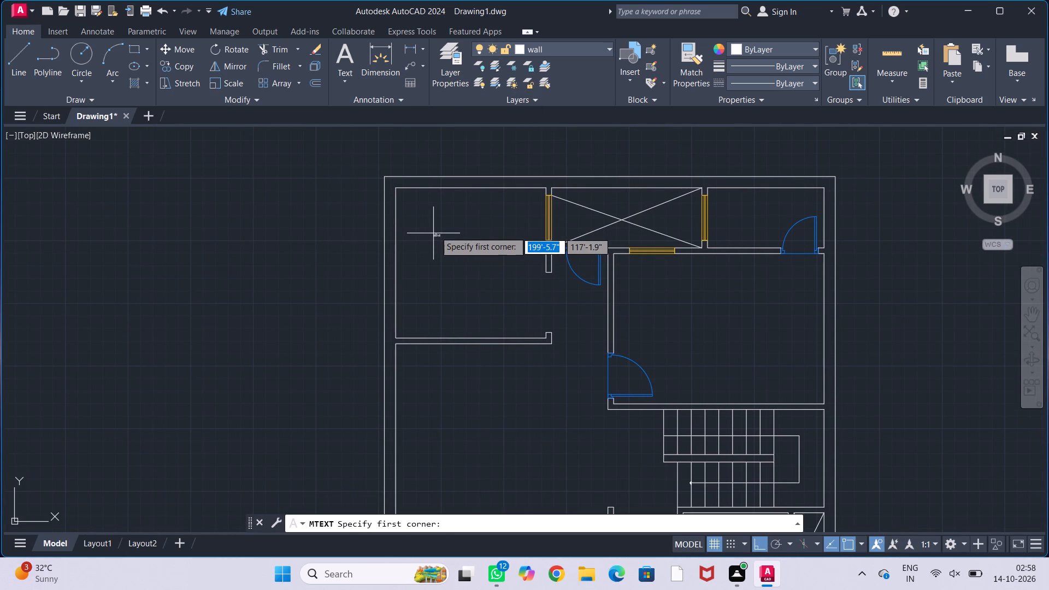
pyautogui.click(430, 229)
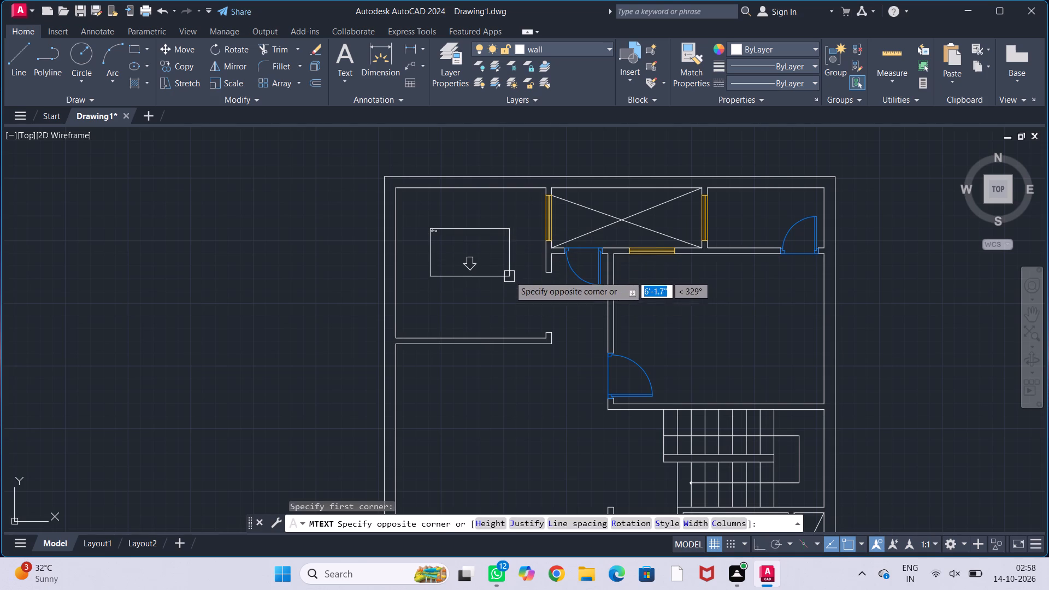
pyautogui.click(509, 276)
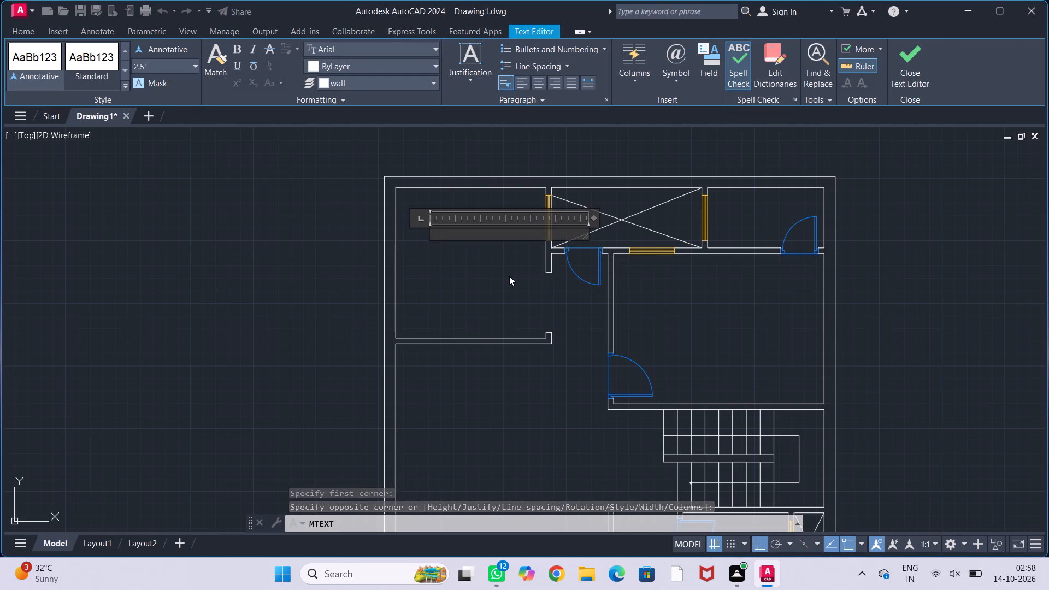
pyautogui.press('k')
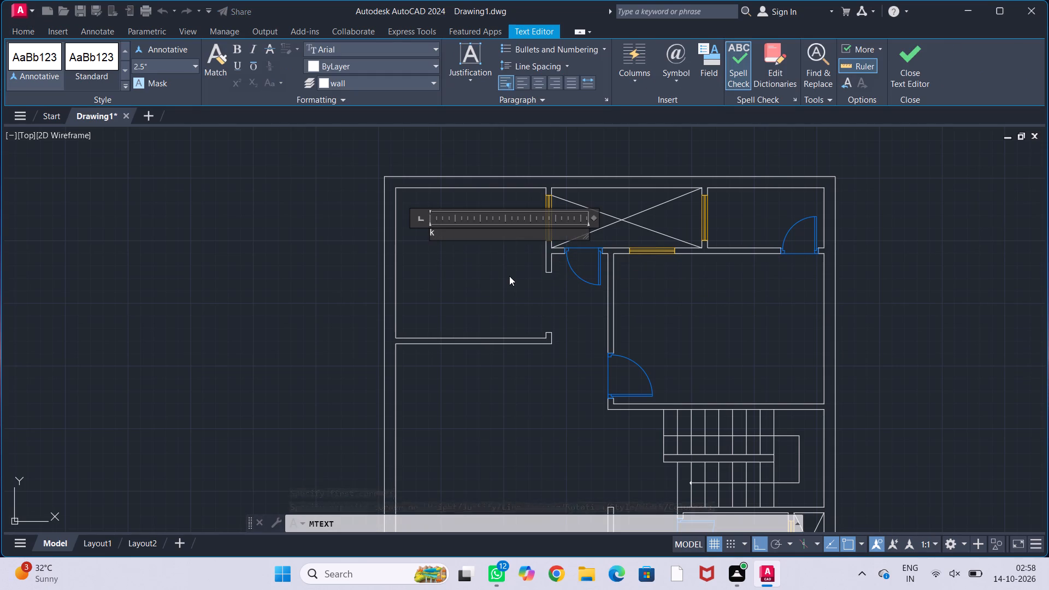
pyautogui.press('BackSpace')
pyautogui.write('KITCHEN')
pyautogui.press('Return')
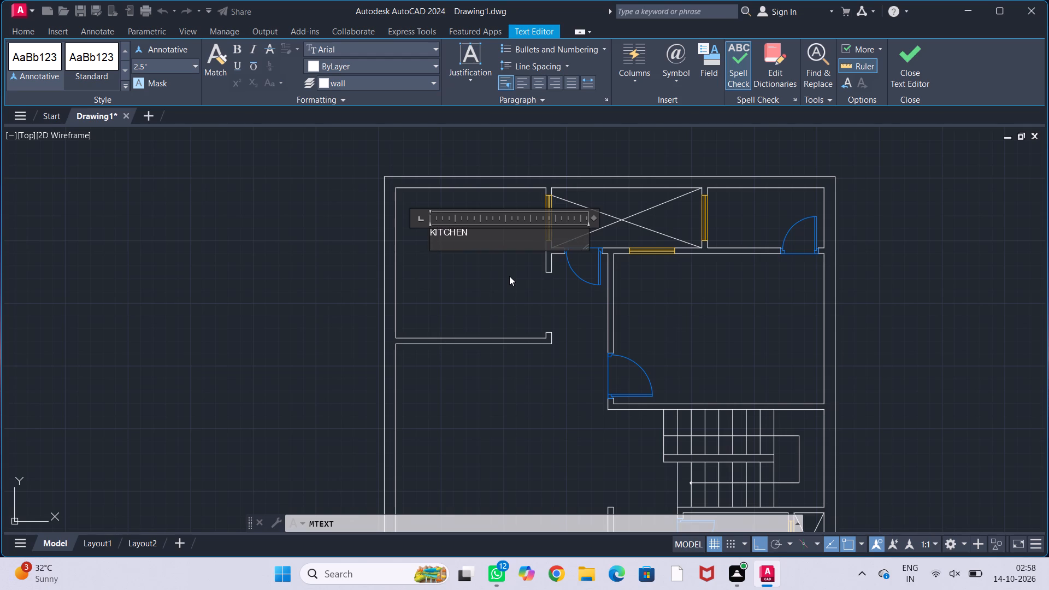
pyautogui.write("10'-")
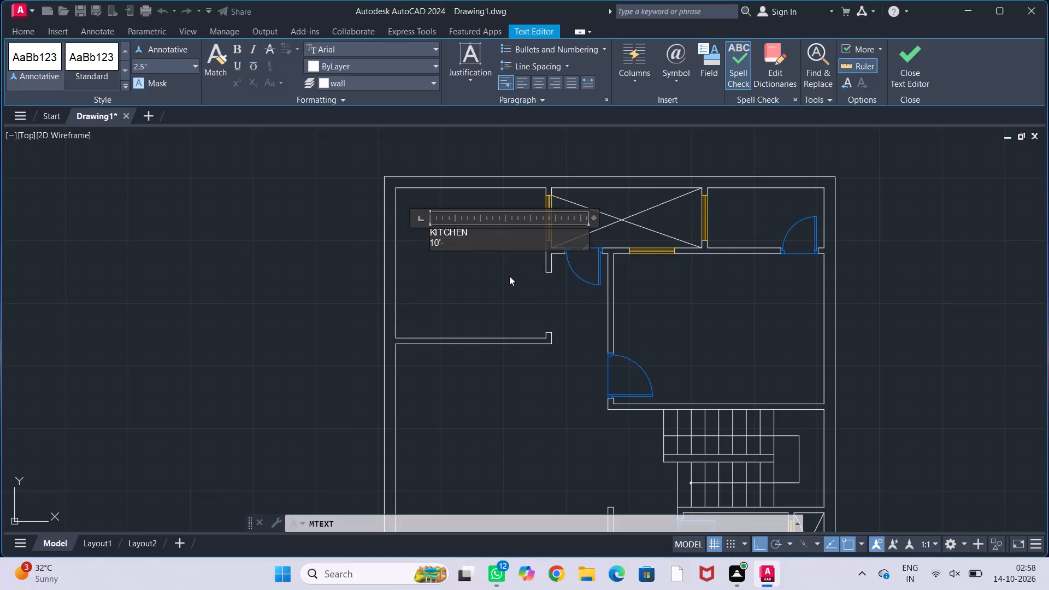
pyautogui.write('0"')
pyautogui.press('space')
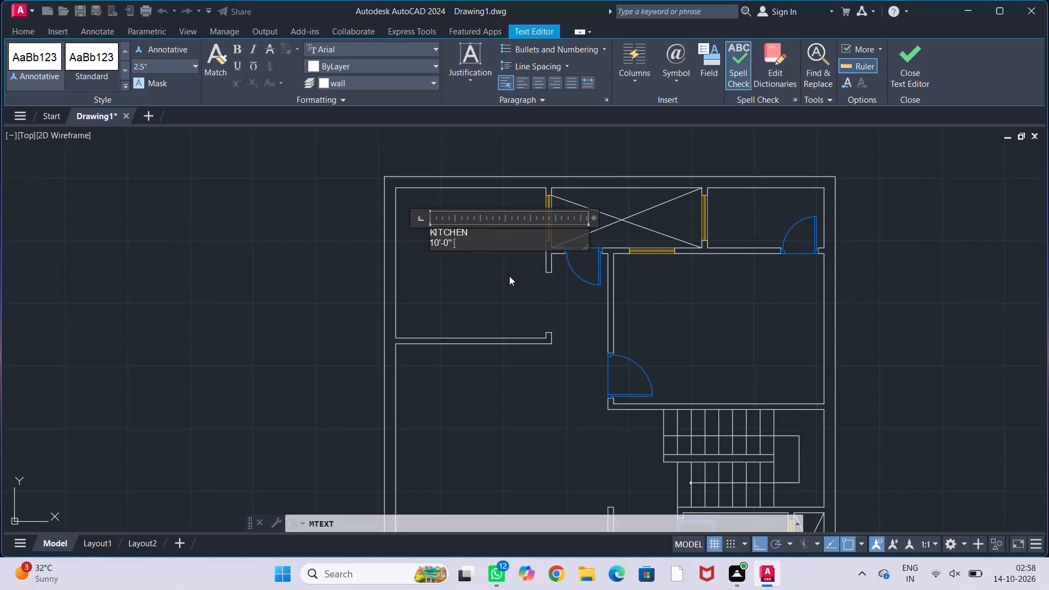
pyautogui.write('X')
pyautogui.press('space')
pyautogui.write("10'")
pyautogui.write('-0"')
pyautogui.click(509, 276)
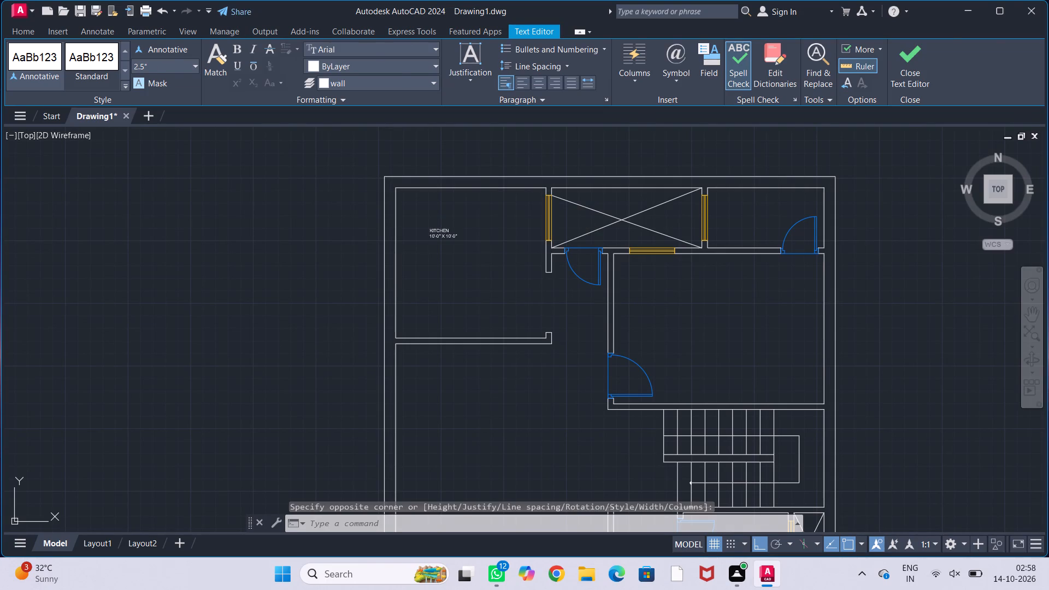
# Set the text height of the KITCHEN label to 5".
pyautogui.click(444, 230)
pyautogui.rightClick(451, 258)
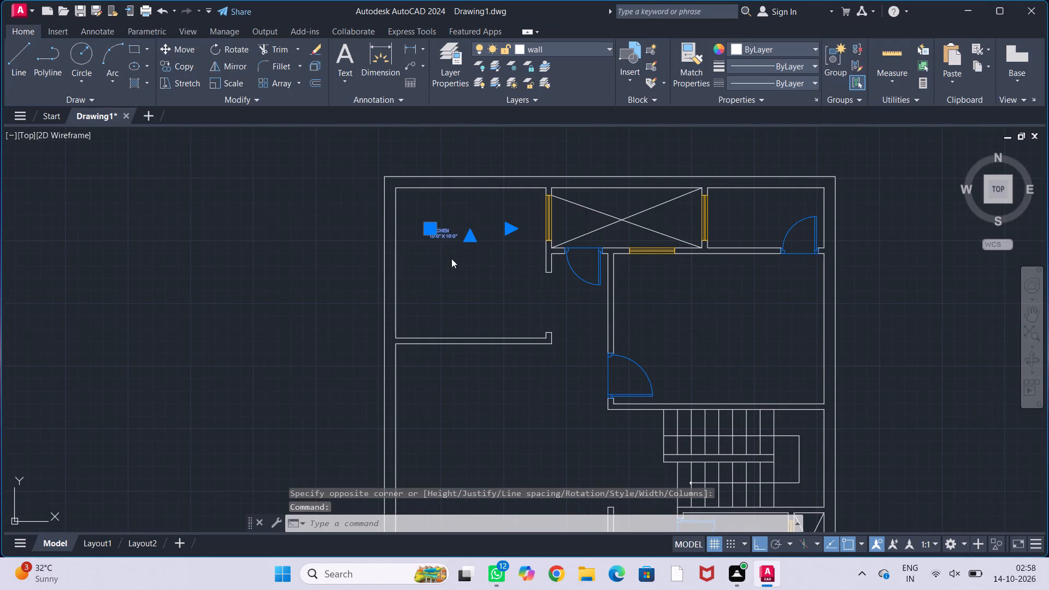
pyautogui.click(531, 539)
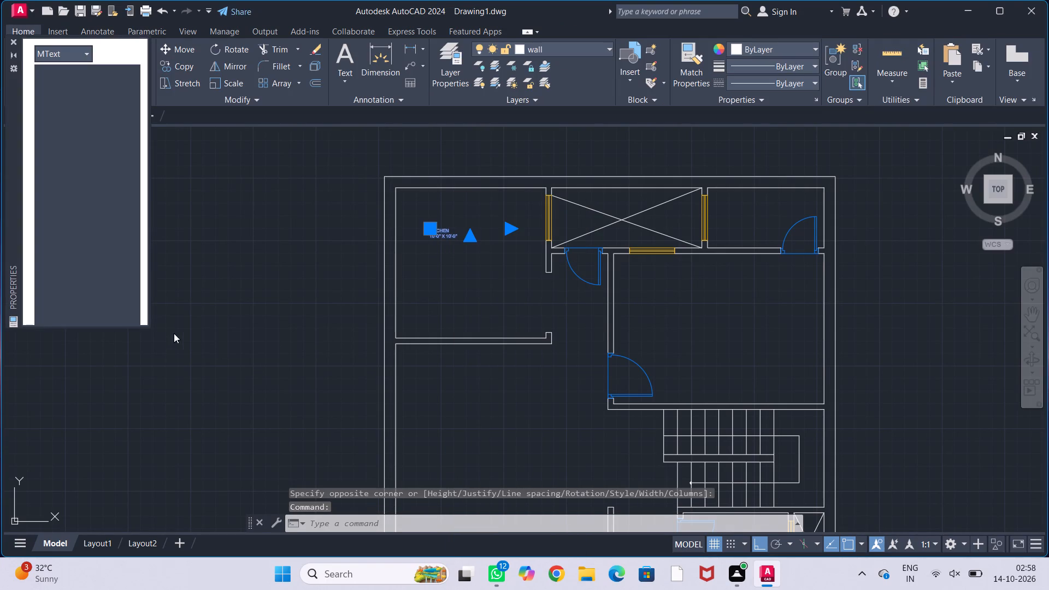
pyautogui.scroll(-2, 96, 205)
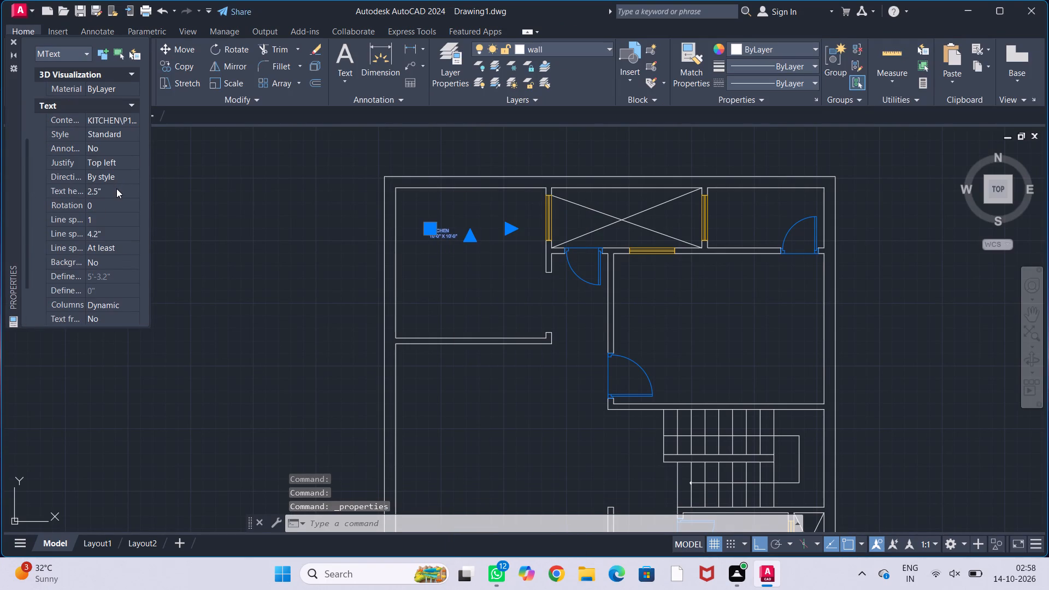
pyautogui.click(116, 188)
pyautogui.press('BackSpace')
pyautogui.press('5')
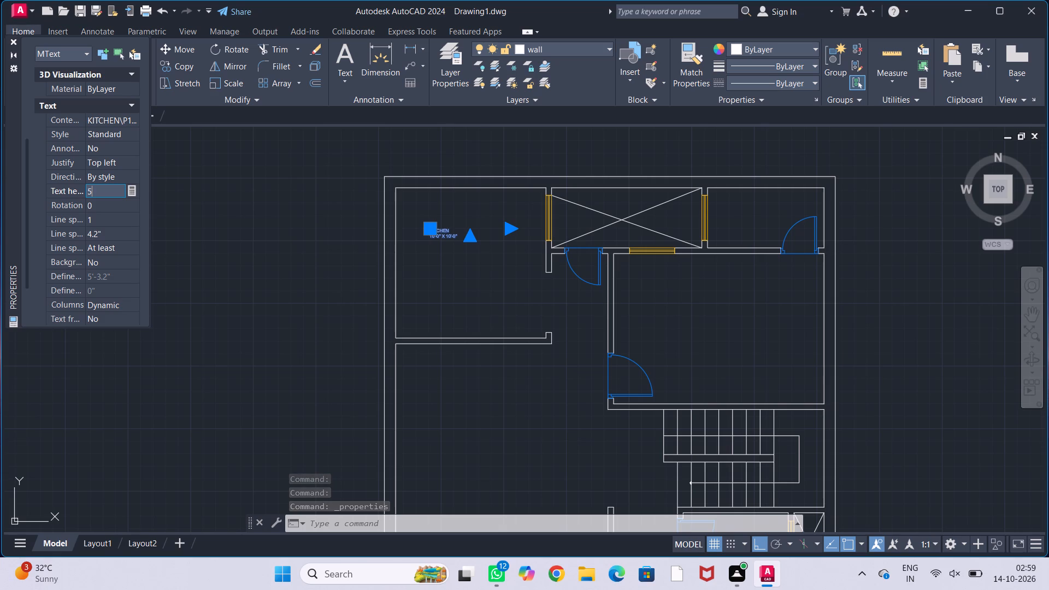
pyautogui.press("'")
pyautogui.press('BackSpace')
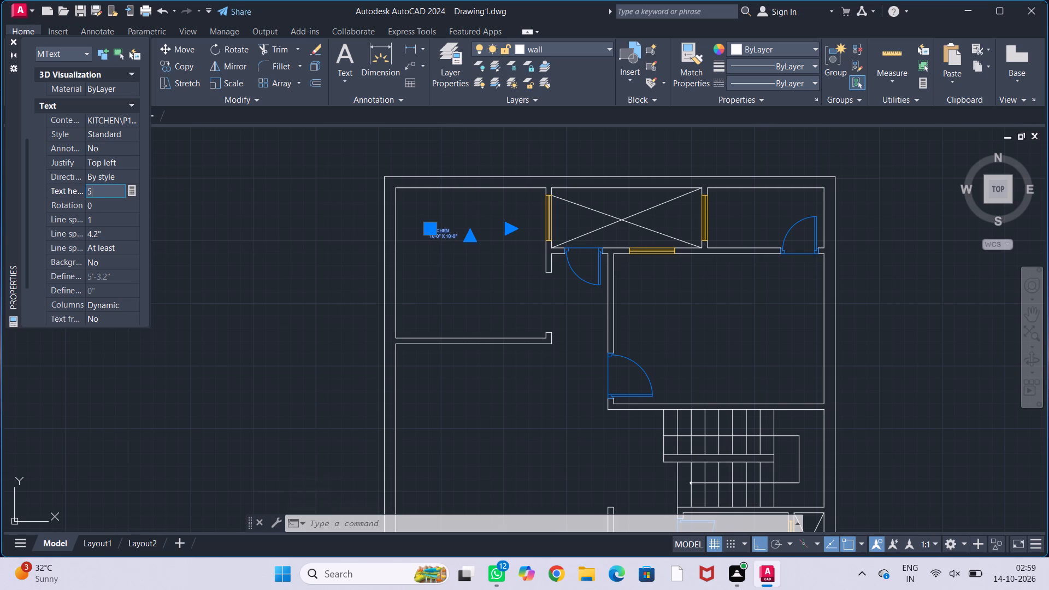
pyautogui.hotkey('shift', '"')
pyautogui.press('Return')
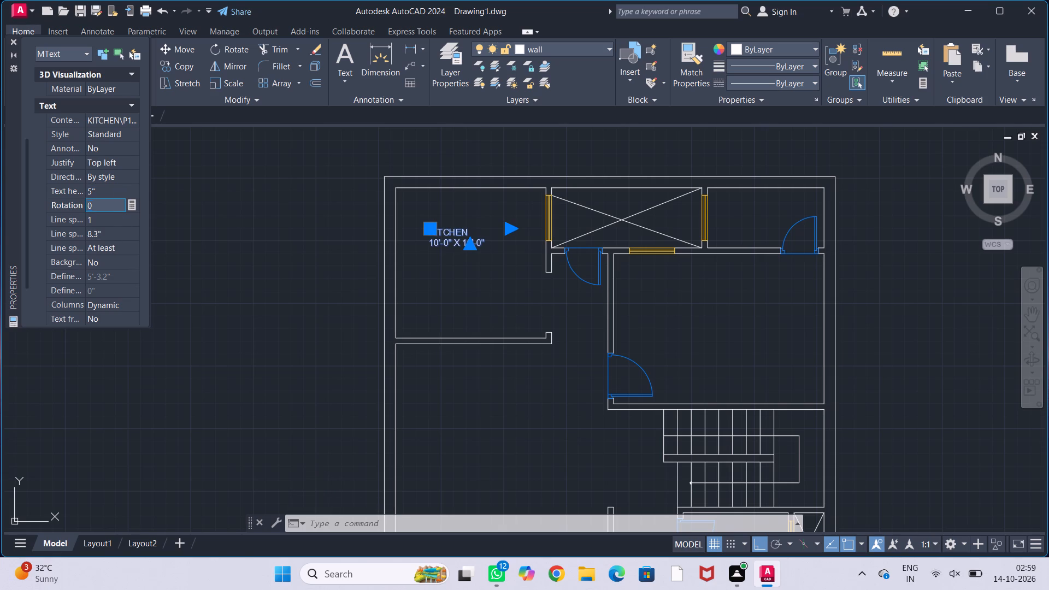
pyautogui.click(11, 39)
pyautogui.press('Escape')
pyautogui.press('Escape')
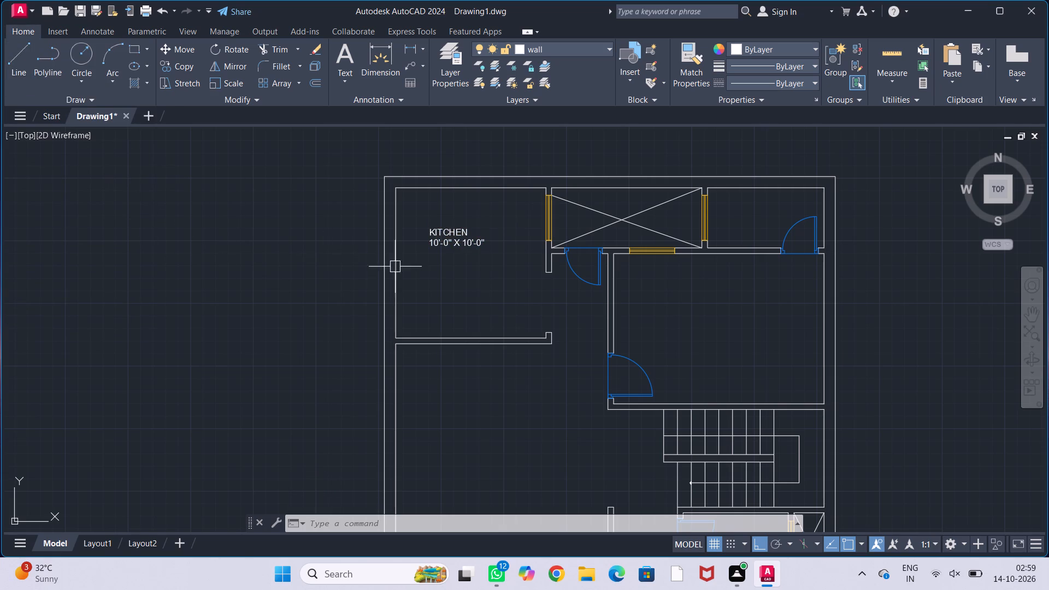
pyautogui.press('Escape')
# Indent the KITCHEN line of the northwest room label by three spaces so it sits centred above the size line.
pyautogui.doubleClick(461, 239)
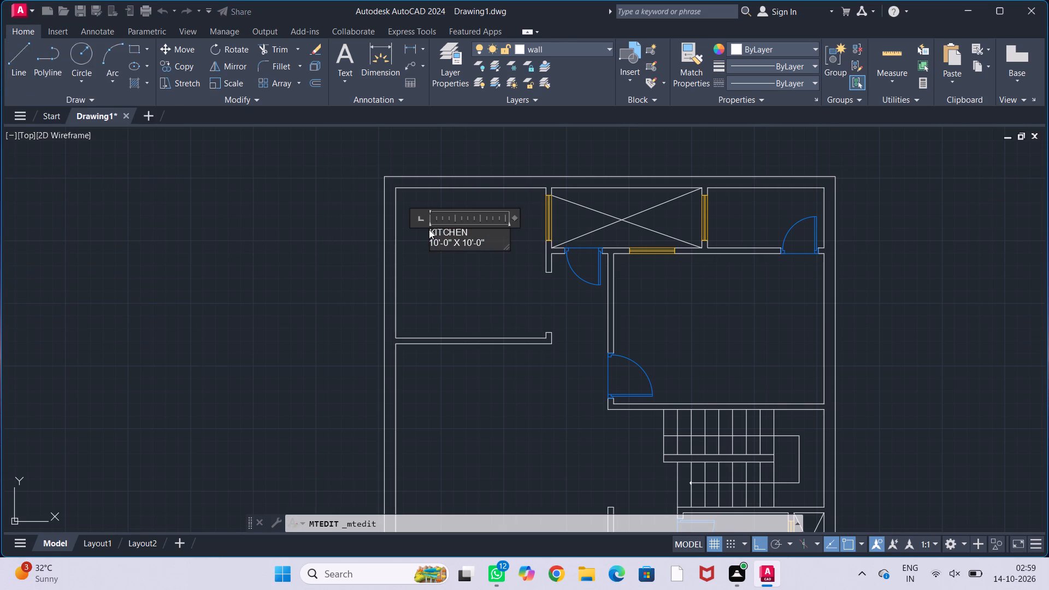
pyautogui.click(429, 231)
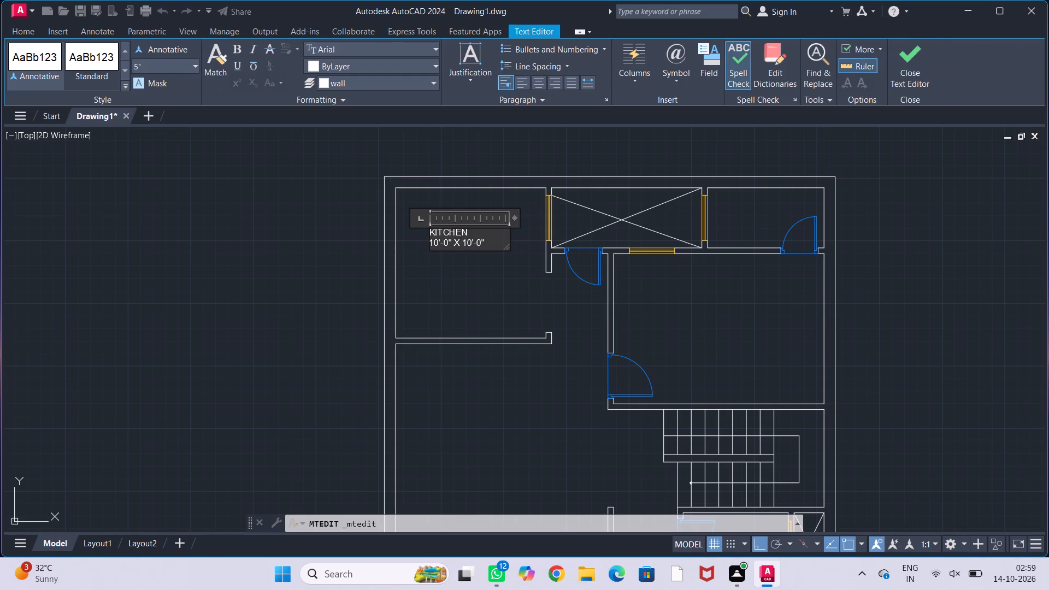
pyautogui.press('space')
pyautogui.press('space')
pyautogui.press('space')
pyautogui.click(465, 286)
# Set the text height of the KITCHEN label to 6".
pyautogui.scroll(-1, 473, 274)
pyautogui.moveTo(481, 281); pyautogui.dragTo(480, 278, button='middle')
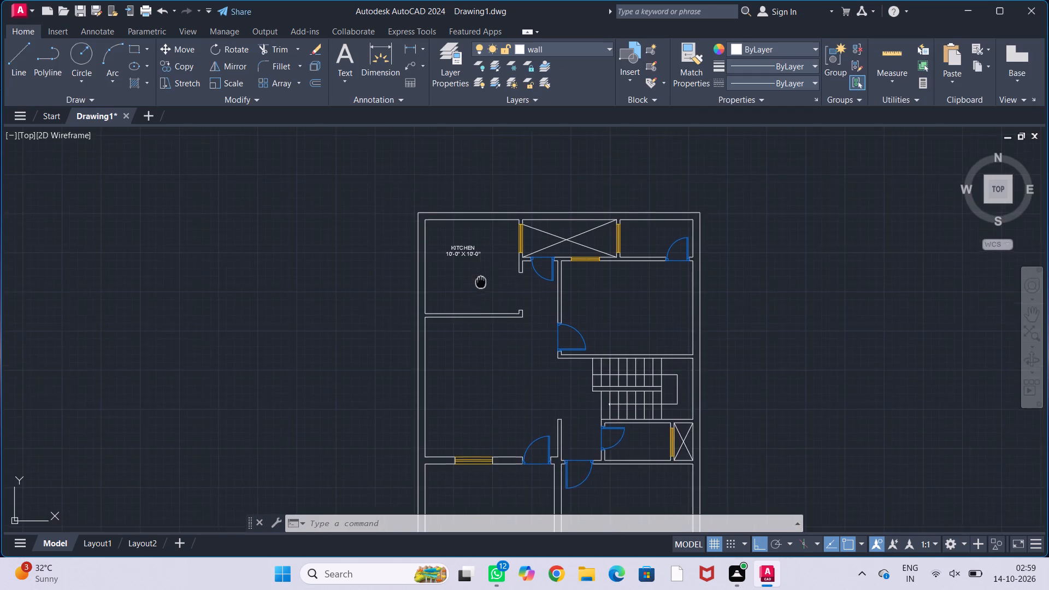
pyautogui.moveTo(480, 278); pyautogui.dragTo(437, 232, button='middle')
pyautogui.moveTo(441, 231); pyautogui.dragTo(449, 221, button='middle')
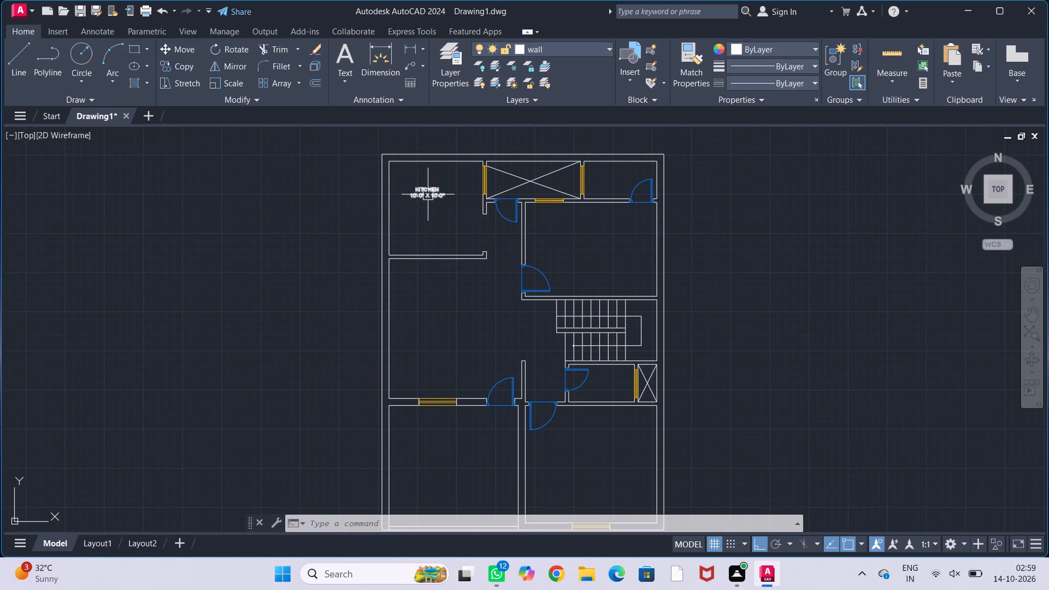
pyautogui.click(428, 194)
pyautogui.rightClick(428, 194)
pyautogui.click(487, 533)
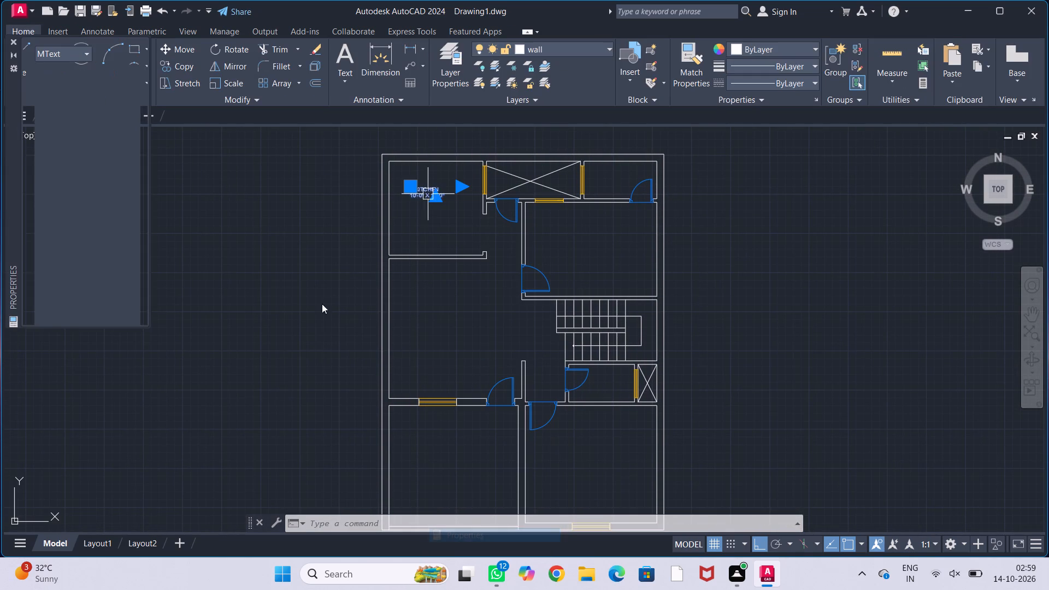
pyautogui.scroll(-2, 59, 226)
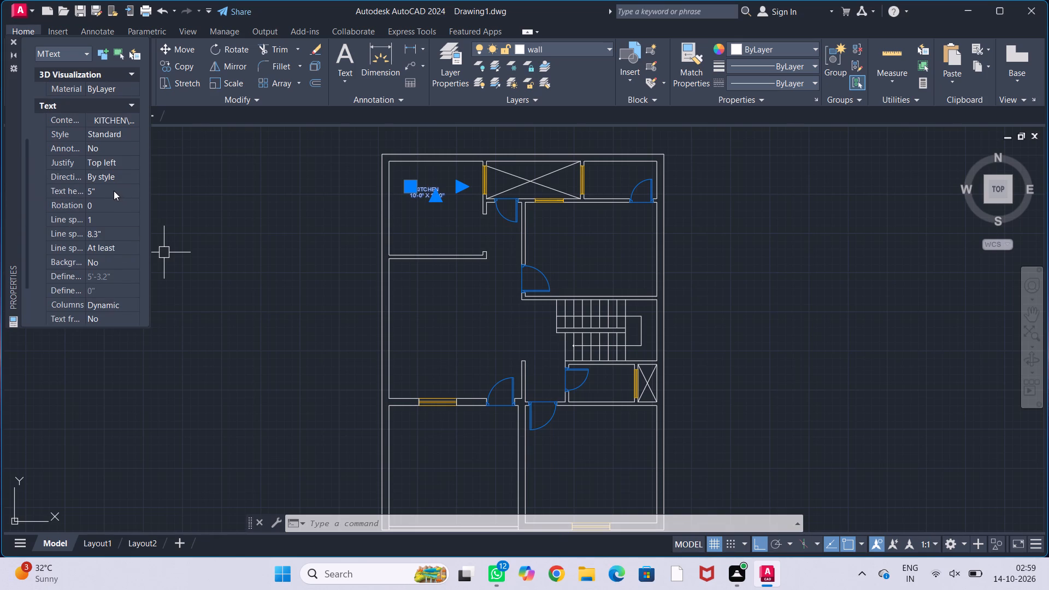
pyautogui.click(114, 191)
pyautogui.press('BackSpace')
pyautogui.write('6"')
pyautogui.press('Return')
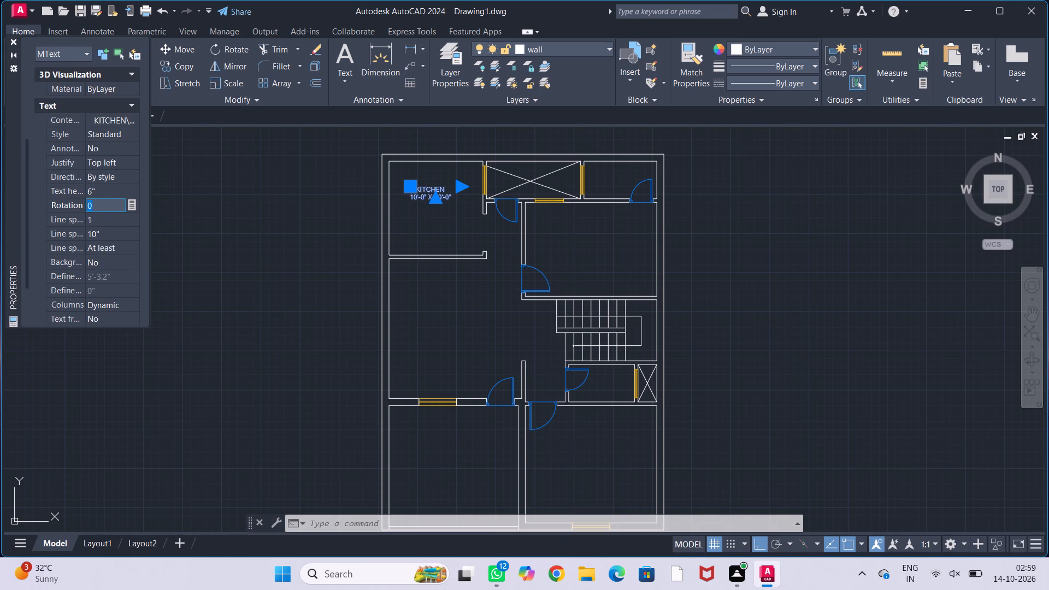
pyautogui.click(16, 40)
pyautogui.press('Escape')
pyautogui.press('Escape')
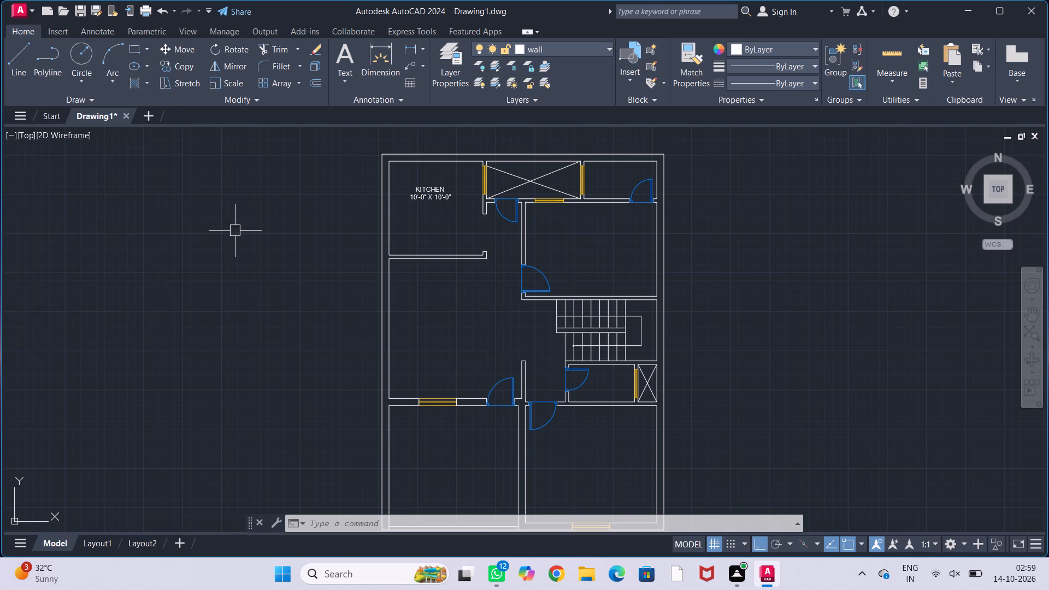
# Copy the KITCHEN label, with Ortho off, into the crossed space east of the kitchen and the small northeast room.
pyautogui.moveTo(237, 231); pyautogui.dragTo(209, 222, button='middle')
pyautogui.click(393, 191)
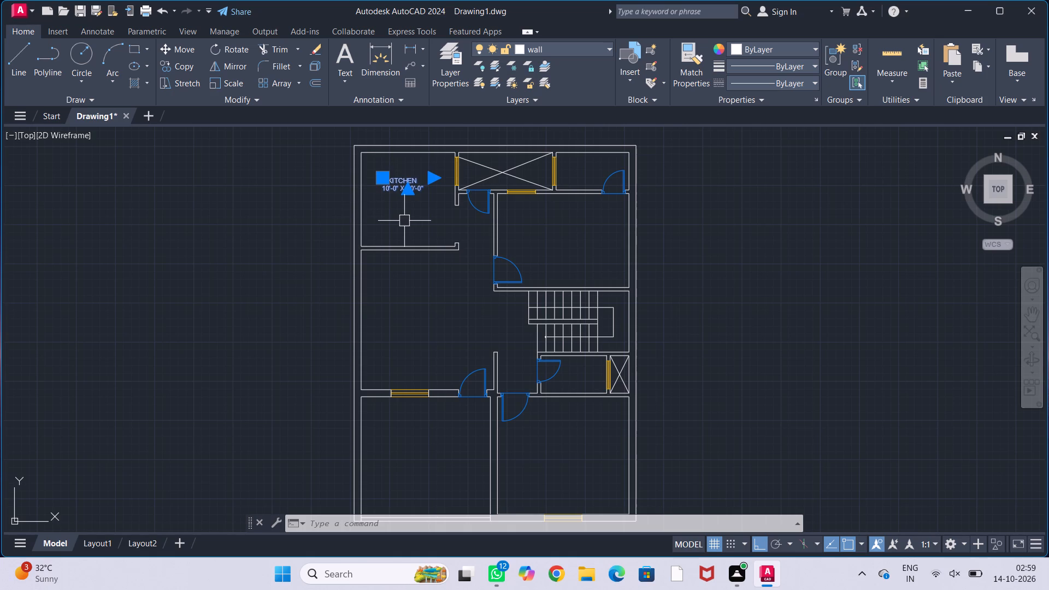
pyautogui.write('CO')
pyautogui.press('Return')
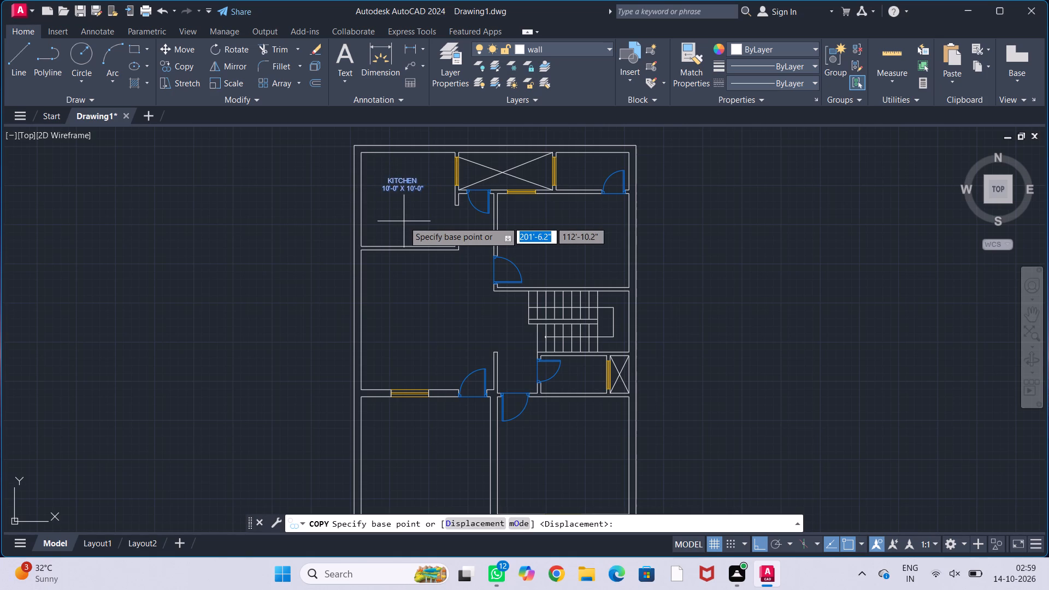
pyautogui.moveTo(405, 214); pyautogui.dragTo(386, 225, button='middle')
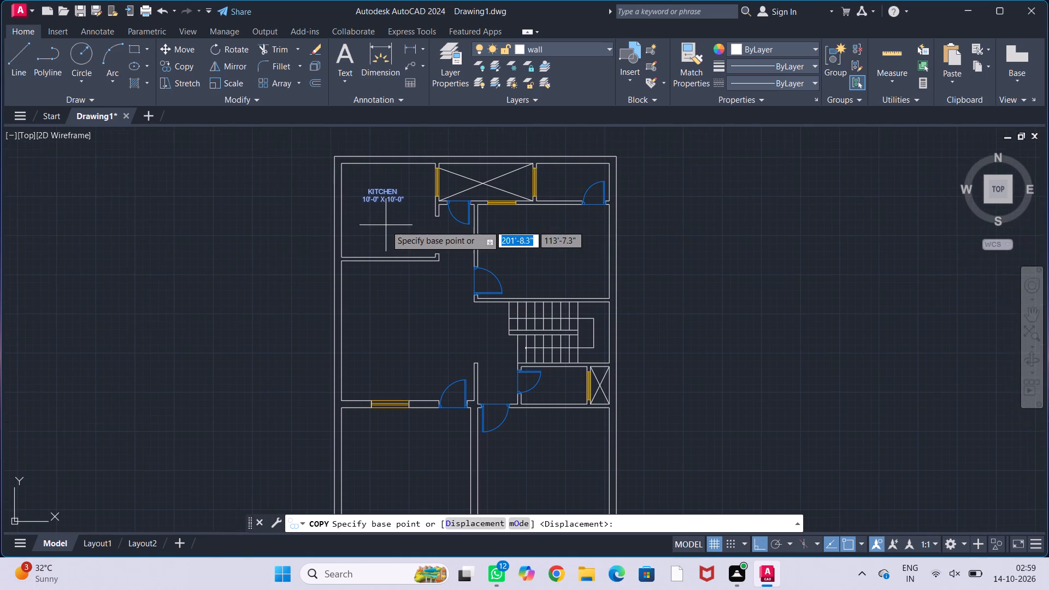
pyautogui.scroll(1, 386, 225)
pyautogui.click(346, 187)
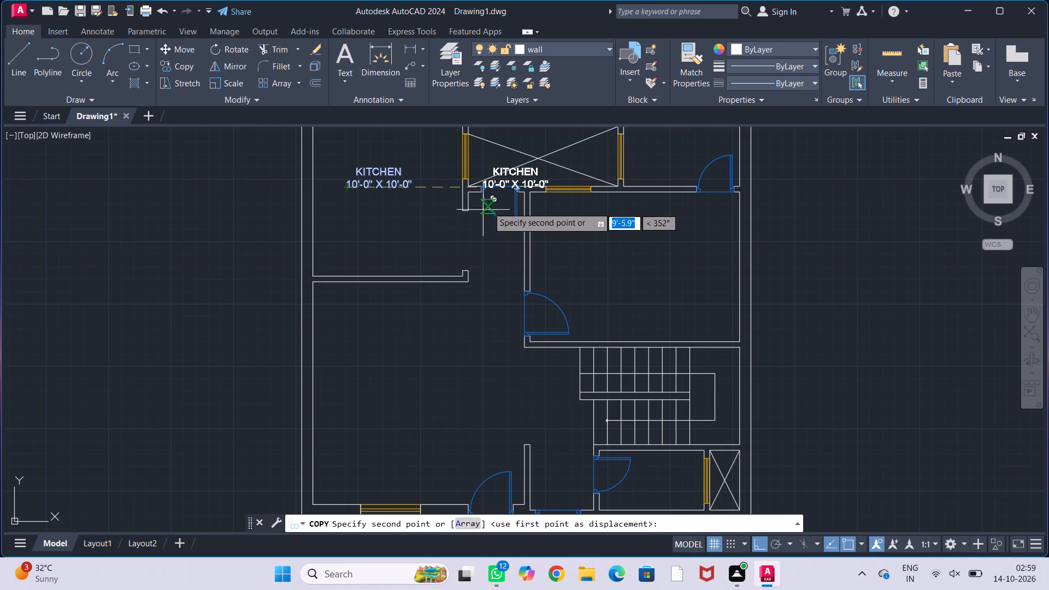
pyautogui.press('F8')
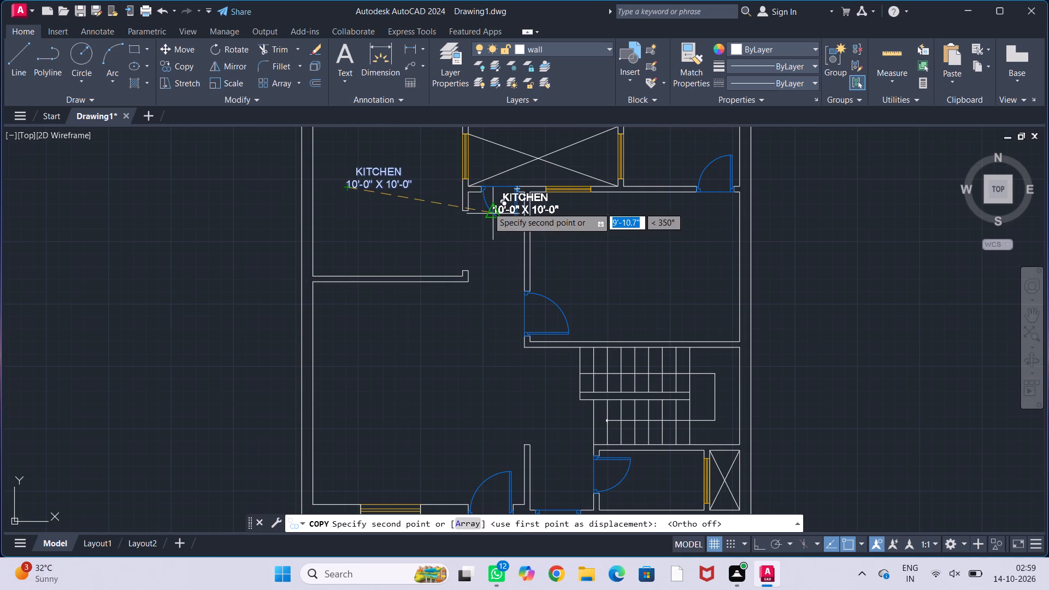
pyautogui.moveTo(445, 213); pyautogui.dragTo(392, 261, button='middle')
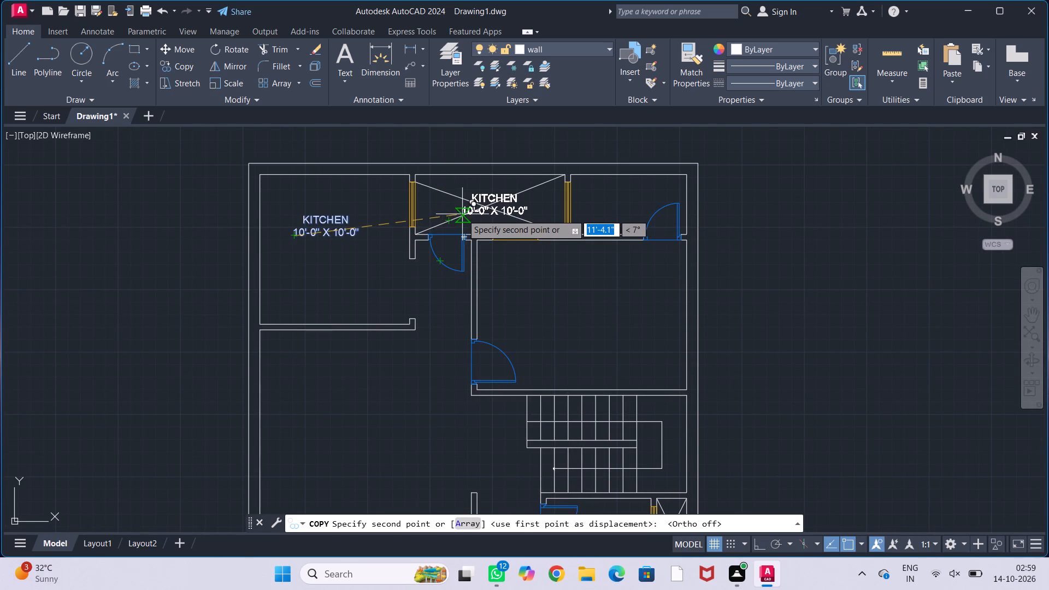
pyautogui.click(456, 214)
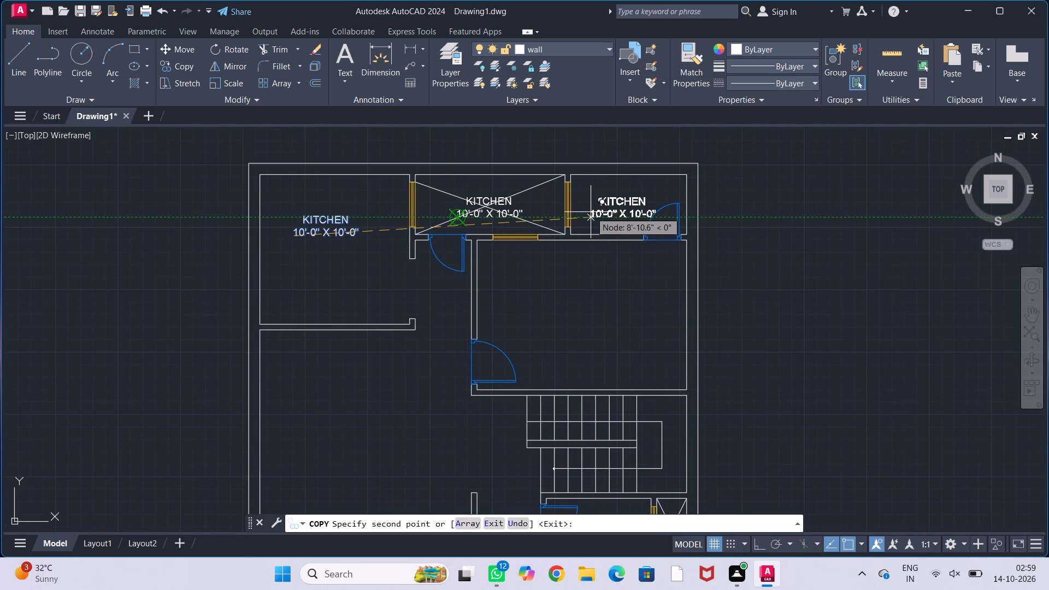
pyautogui.click(591, 212)
# Place further label copies in the room north of the stairs, the west-middle room, the small room south of the stairs and both southern rooms.
pyautogui.scroll(-1, 569, 278)
pyautogui.moveTo(569, 299); pyautogui.dragTo(541, 225, button='middle')
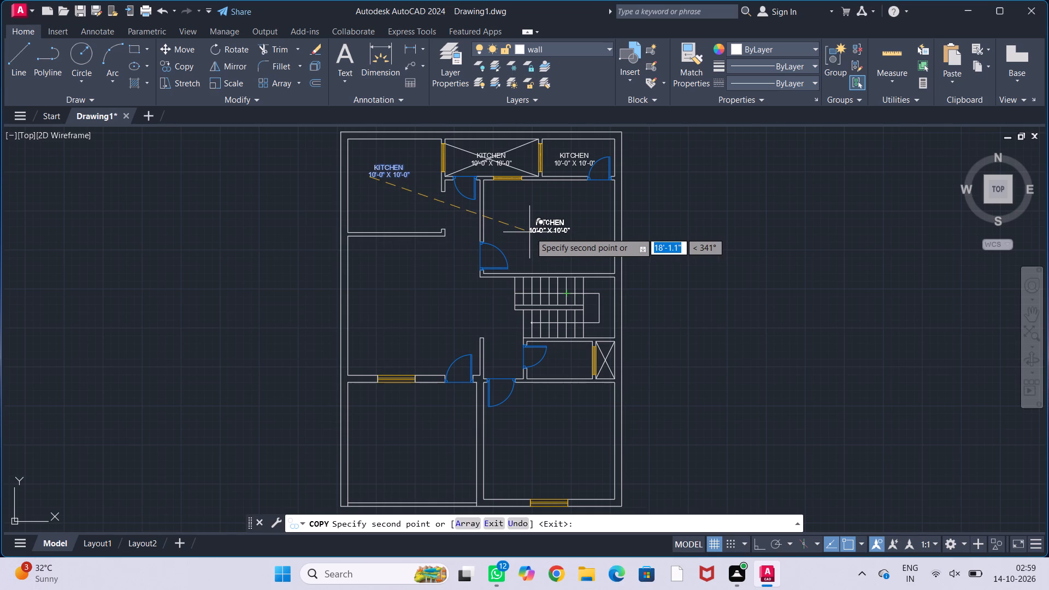
pyautogui.click(531, 231)
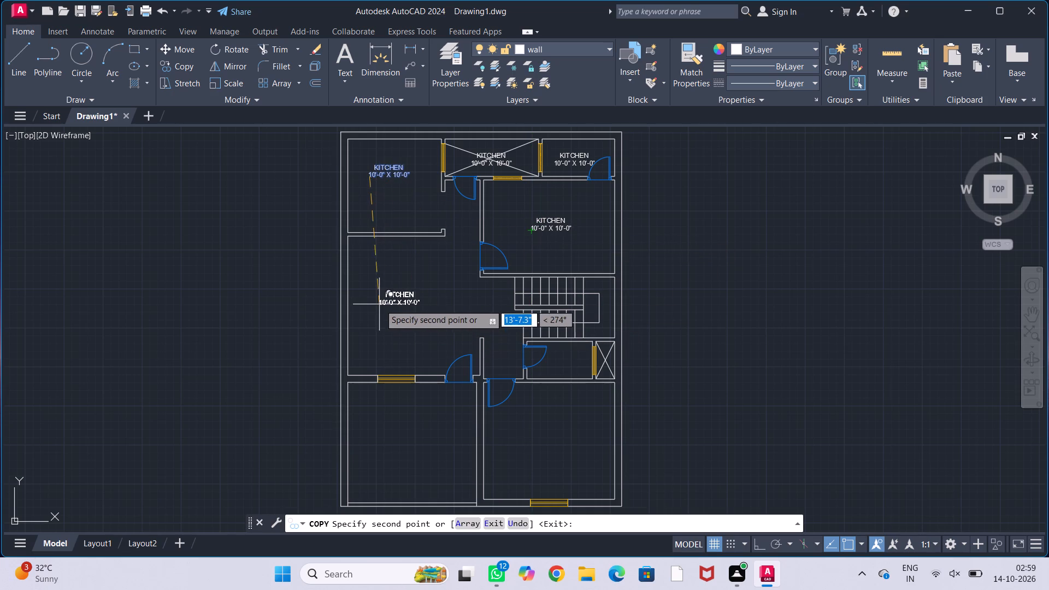
pyautogui.click(384, 298)
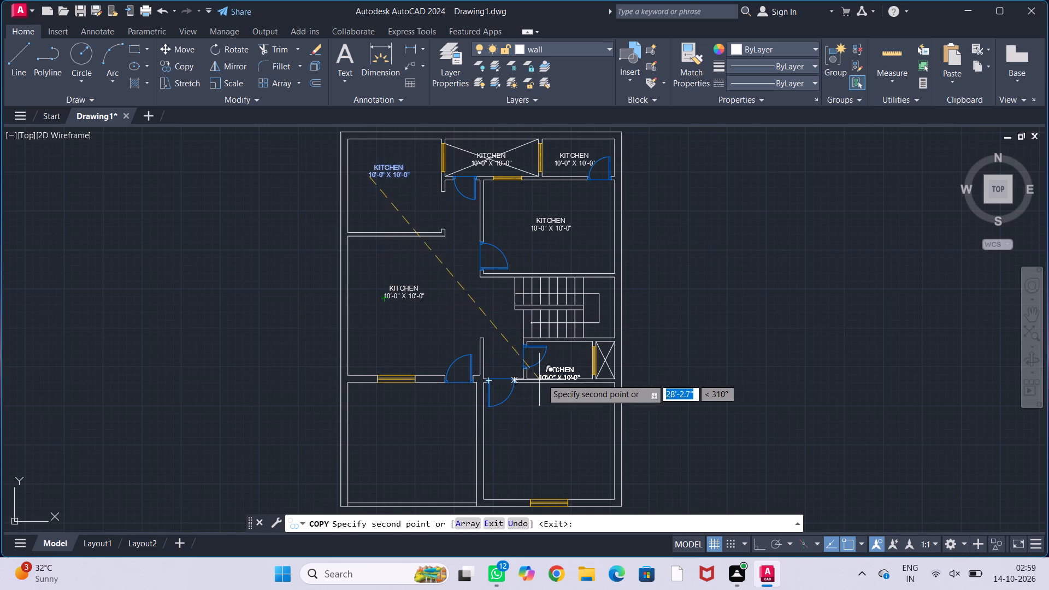
pyautogui.click(545, 369)
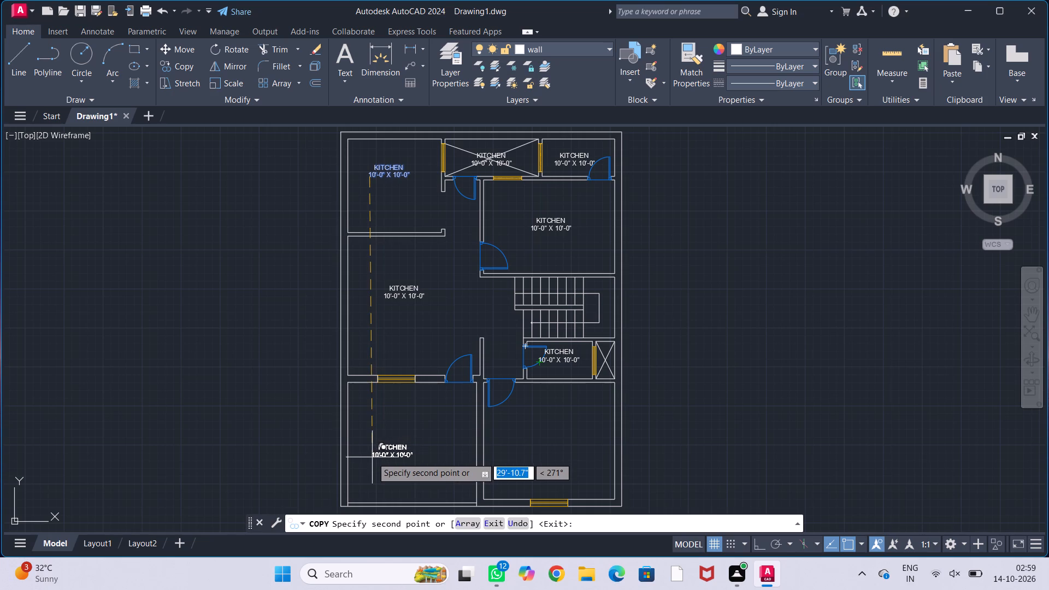
pyautogui.click(387, 442)
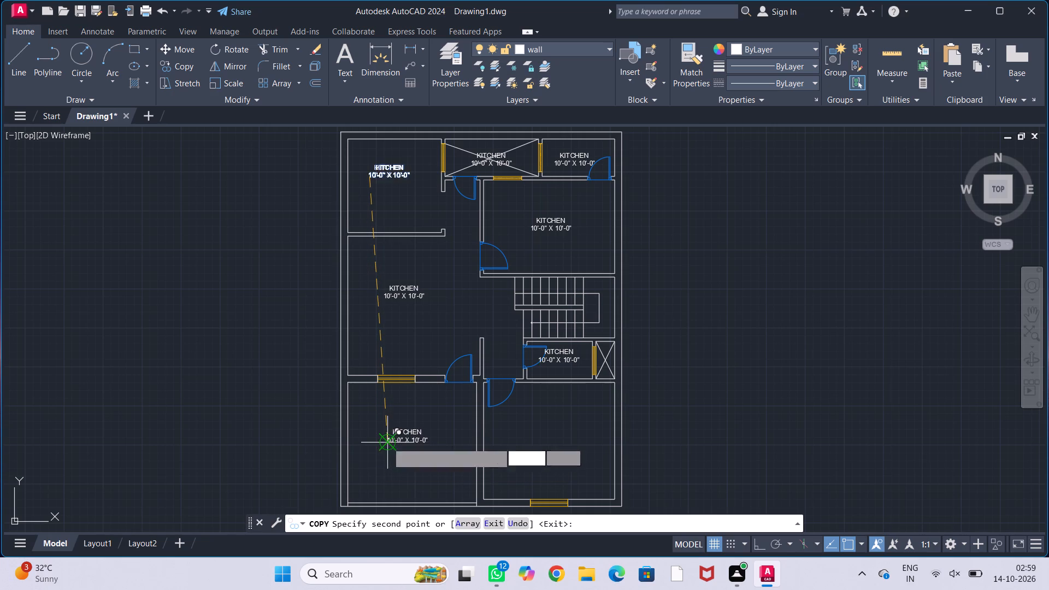
pyautogui.click(540, 446)
pyautogui.press('Escape')
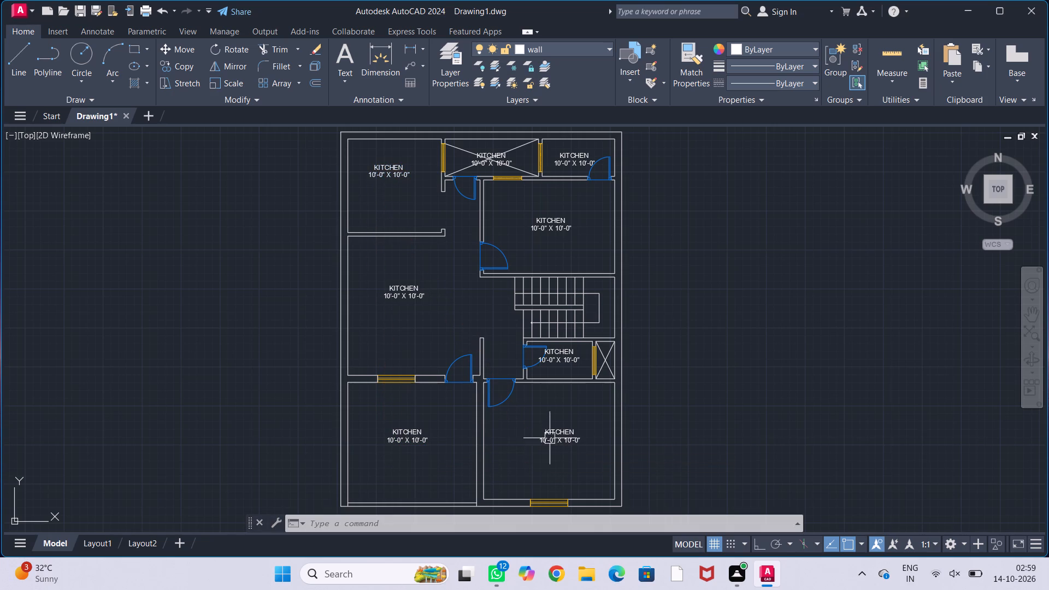
pyautogui.press('Escape')
pyautogui.press('Escape')
pyautogui.press('Escape')
pyautogui.press('Escape')
# Rename the copied label in the crossed space east of the kitchen as UTILITY.
pyautogui.moveTo(659, 387); pyautogui.dragTo(747, 440, button='middle')
pyautogui.scroll(-1, 719, 418)
pyautogui.moveTo(633, 326); pyautogui.dragTo(534, 330, button='middle')
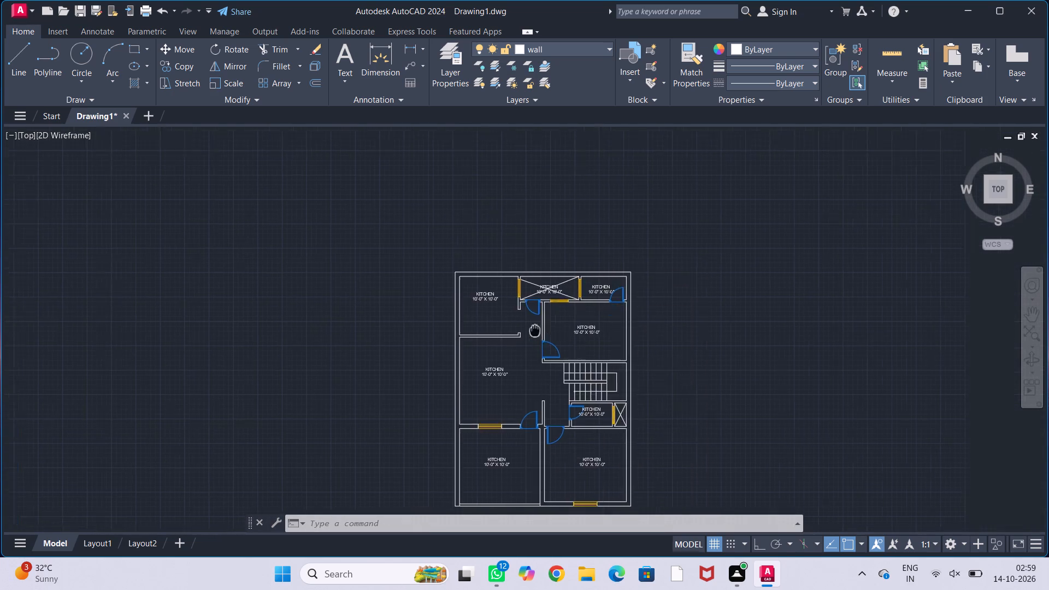
pyautogui.scroll(3, 542, 304)
pyautogui.moveTo(522, 289); pyautogui.dragTo(532, 305, button='middle')
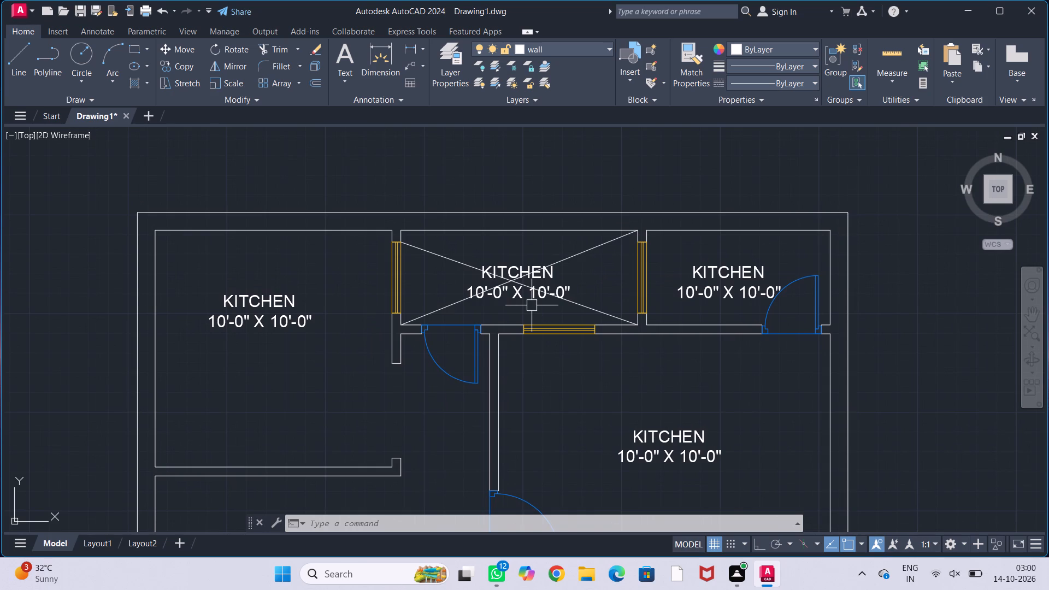
pyautogui.scroll(1, 532, 305)
pyautogui.doubleClick(515, 280)
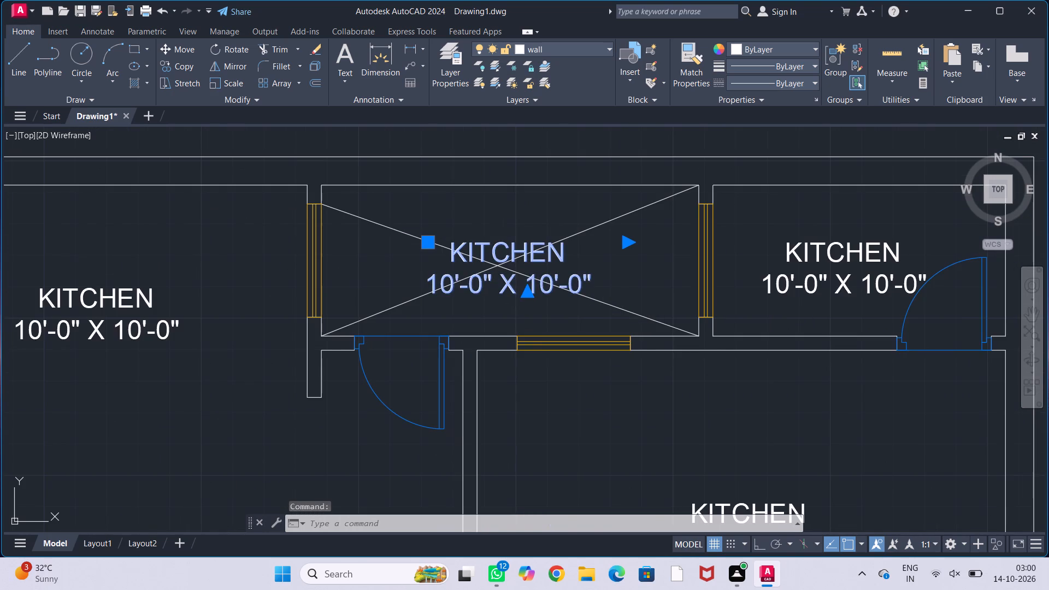
pyautogui.click(562, 246)
pyautogui.press('BackSpace')
pyautogui.press('BackSpace')
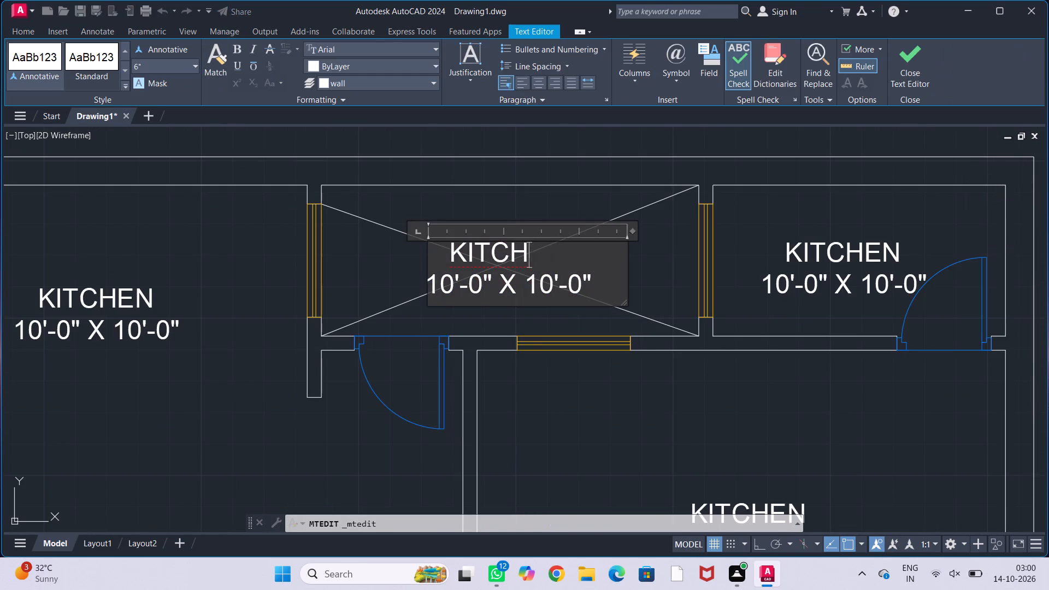
pyautogui.press('BackSpace')
pyautogui.press('BackSpace')
pyautogui.press('BackSpace')
pyautogui.press('BackSpace')
pyautogui.press('BackSpace')
pyautogui.write('UTILITY')
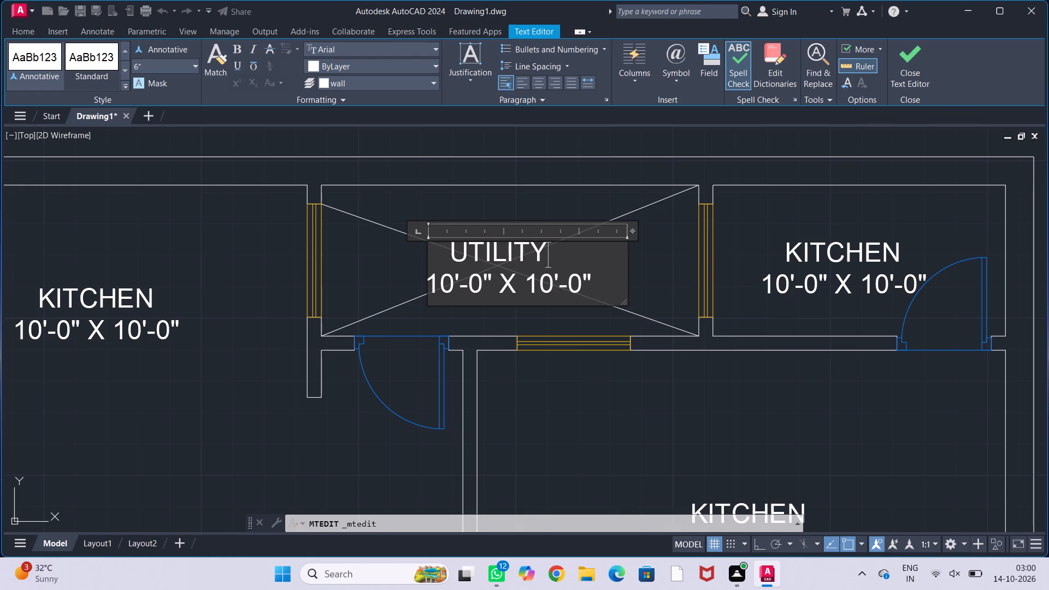
# Change the size line of the UTILITY label to 10'-0" X 4'-0".
pyautogui.click(551, 286)
pyautogui.press('BackSpace')
pyautogui.press('BackSpace')
pyautogui.press('4')
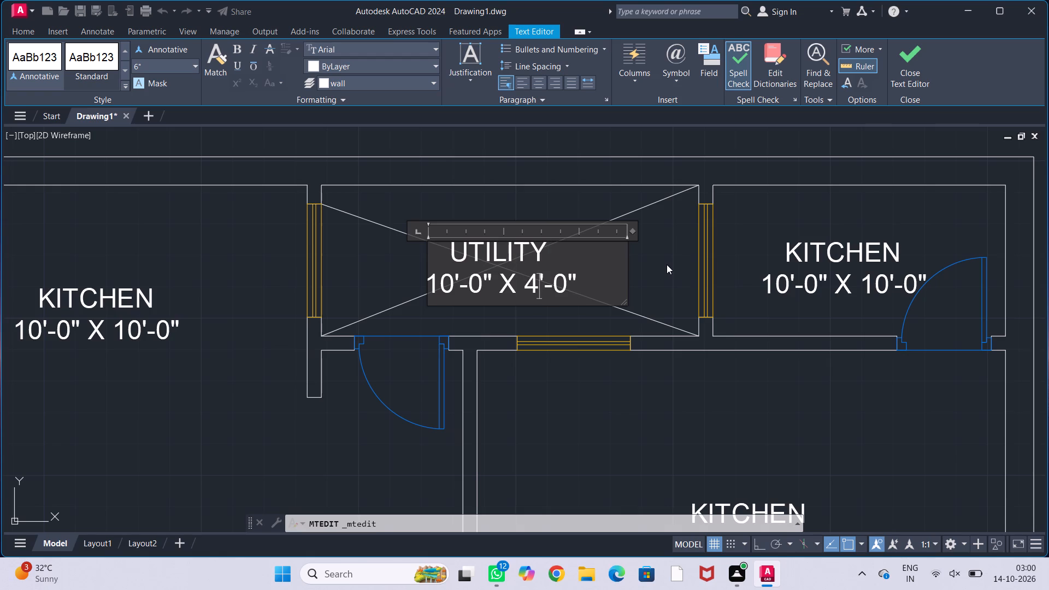
pyautogui.moveTo(666, 265); pyautogui.dragTo(535, 259, button='middle')
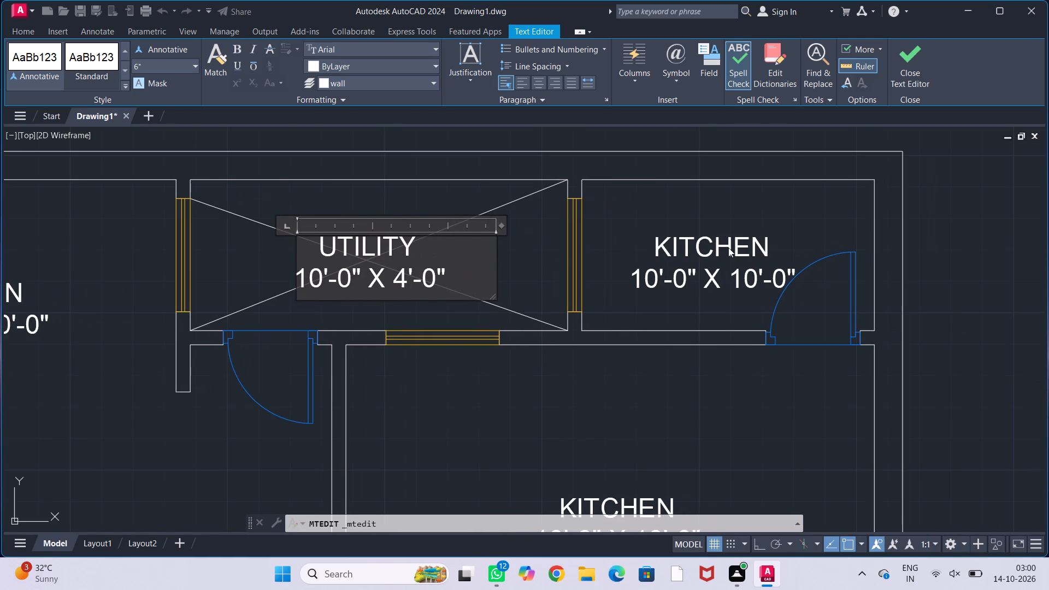
pyautogui.click(536, 281)
# Rename the label in the small northeast room as ATTACH TOILET on two lines, indenting TOILET to centre it under ATTACH.
pyautogui.doubleClick(700, 258)
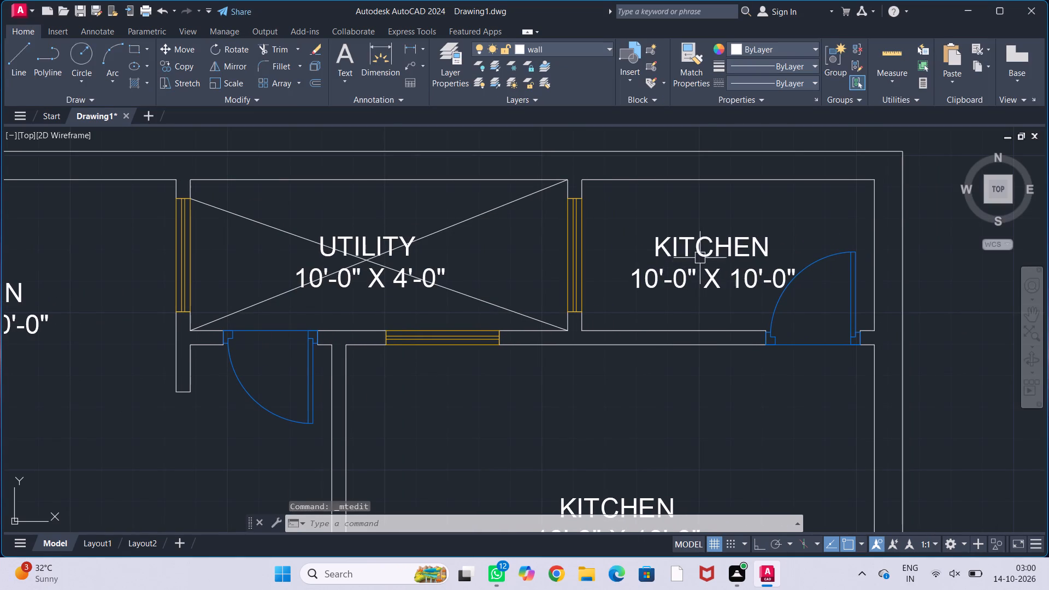
pyautogui.click(776, 248)
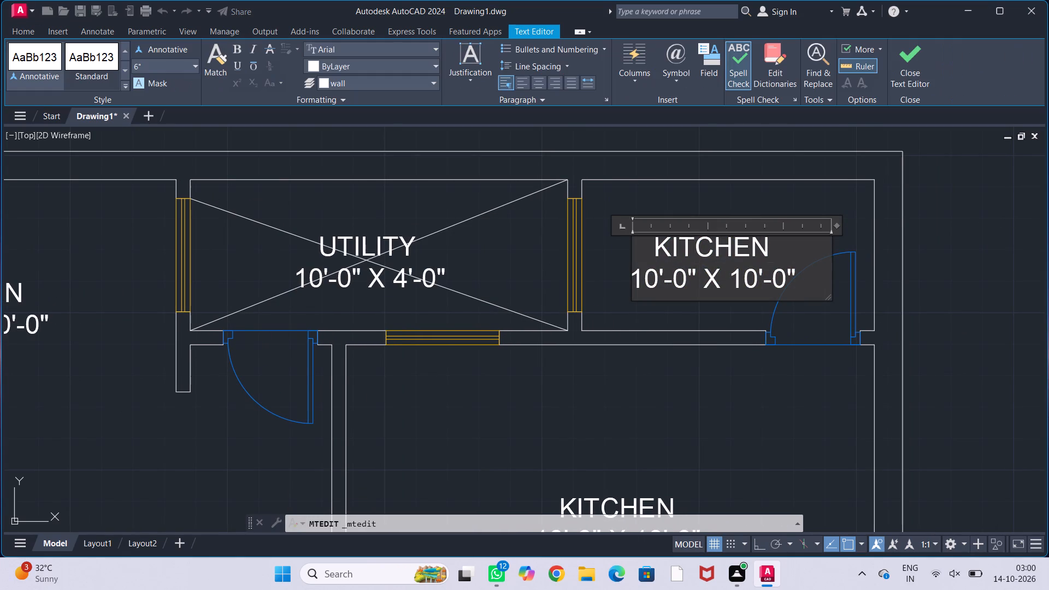
pyautogui.press('BackSpace')
pyautogui.press('BackSpace')
pyautogui.press('BackSpace')
pyautogui.press('BackSpace')
pyautogui.press('BackSpace')
pyautogui.press('BackSpace')
pyautogui.press('BackSpace')
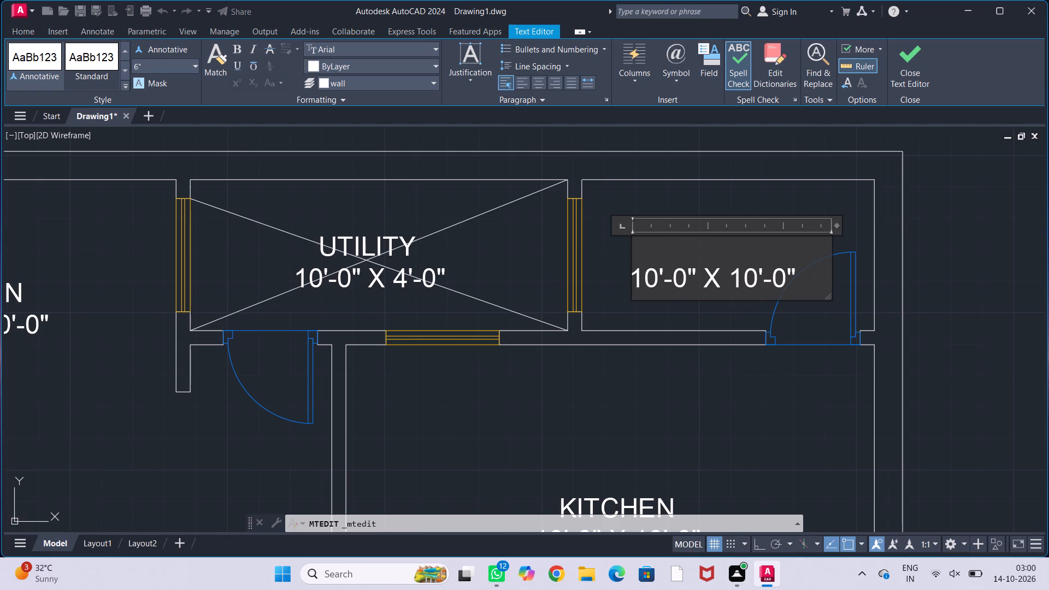
pyautogui.hotkey('shift', 'a')
pyautogui.press('BackSpace')
pyautogui.write('ATTACH')
pyautogui.press('Return')
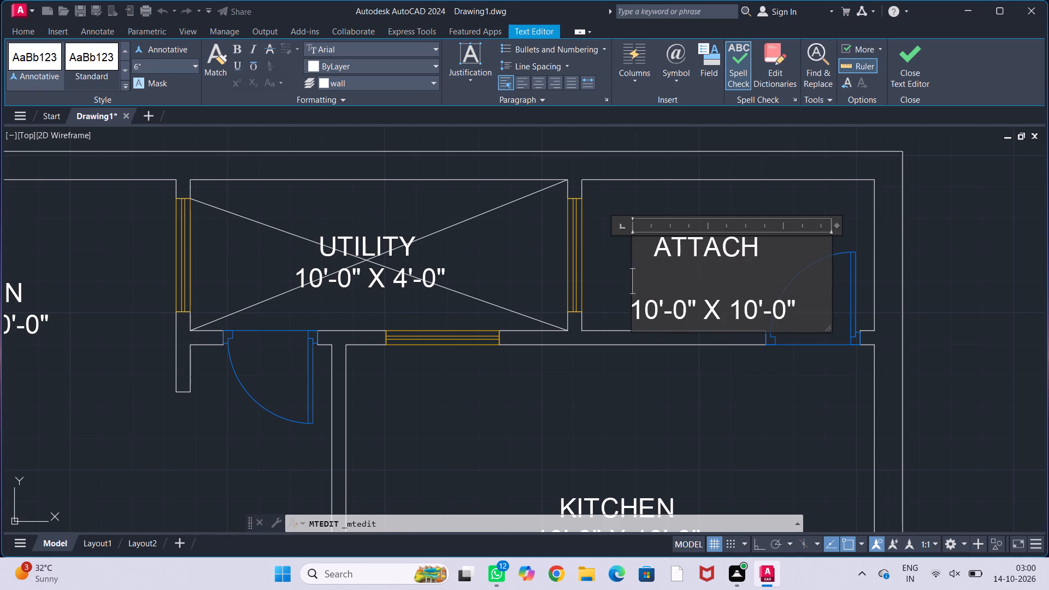
pyautogui.write('TOILET')
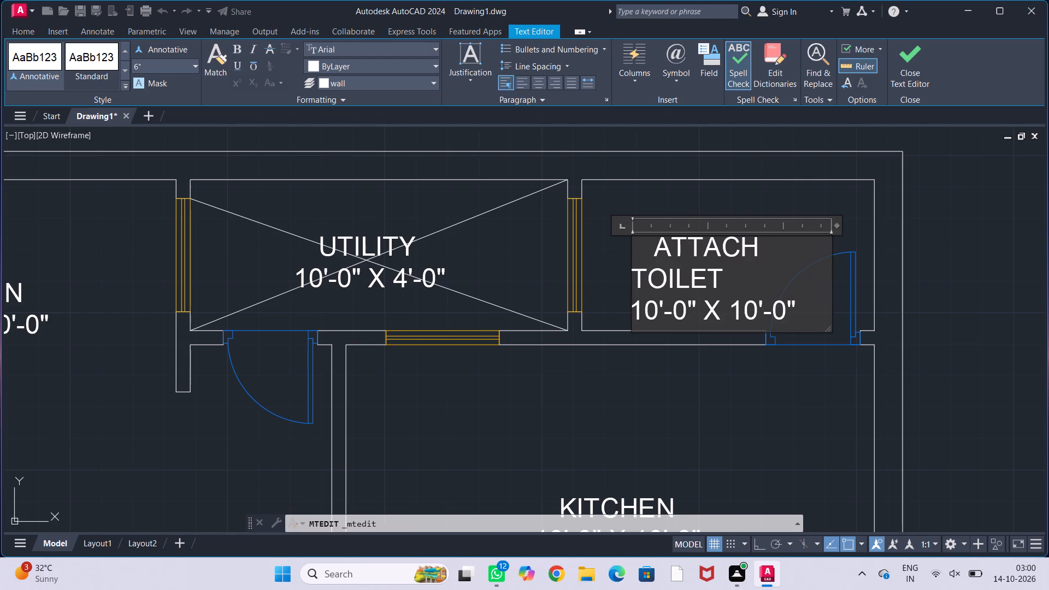
pyautogui.click(637, 281)
pyautogui.press('space')
pyautogui.press('space')
pyautogui.press('space')
pyautogui.press('space')
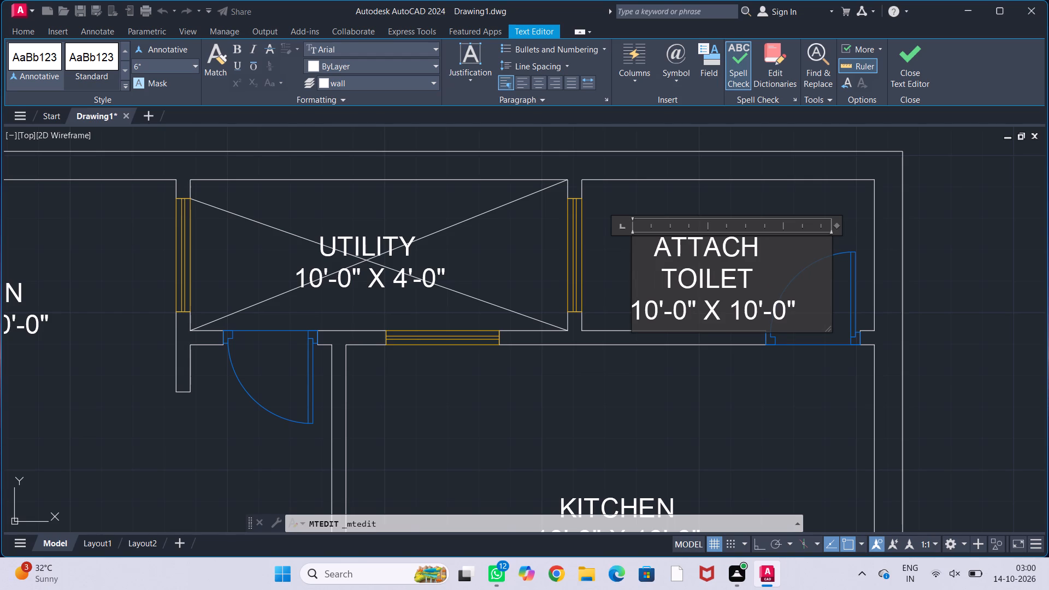
# Change the size line of the ATTACH TOILET label to 8'-0" X 4'-0" and indent it under the name.
pyautogui.click(658, 311)
pyautogui.press('BackSpace')
pyautogui.press('BackSpace')
pyautogui.press('8')
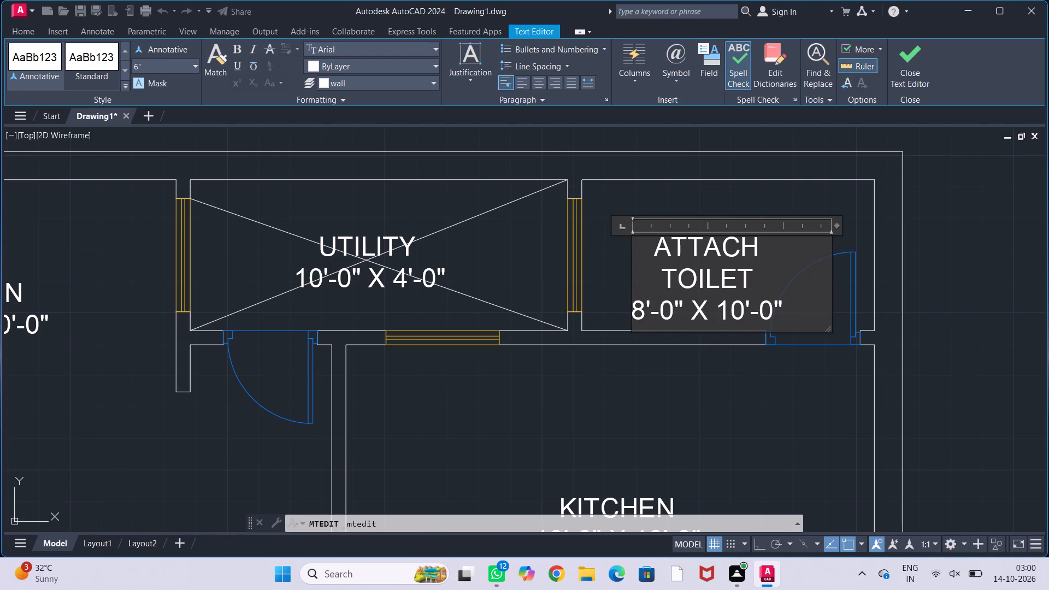
pyautogui.click(748, 310)
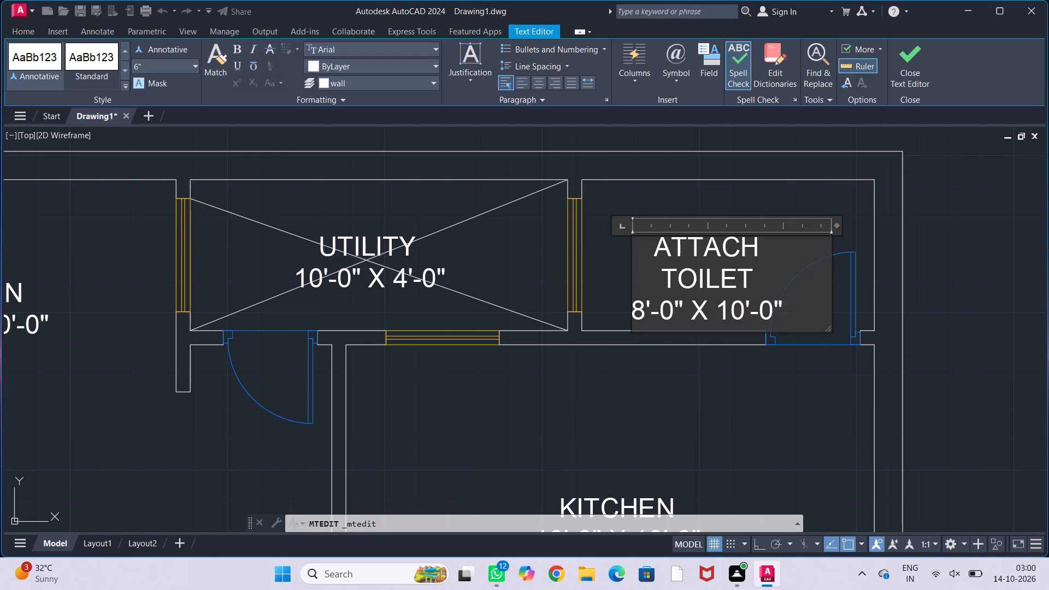
pyautogui.click(741, 306)
pyautogui.press('BackSpace')
pyautogui.press('BackSpace')
pyautogui.press('4')
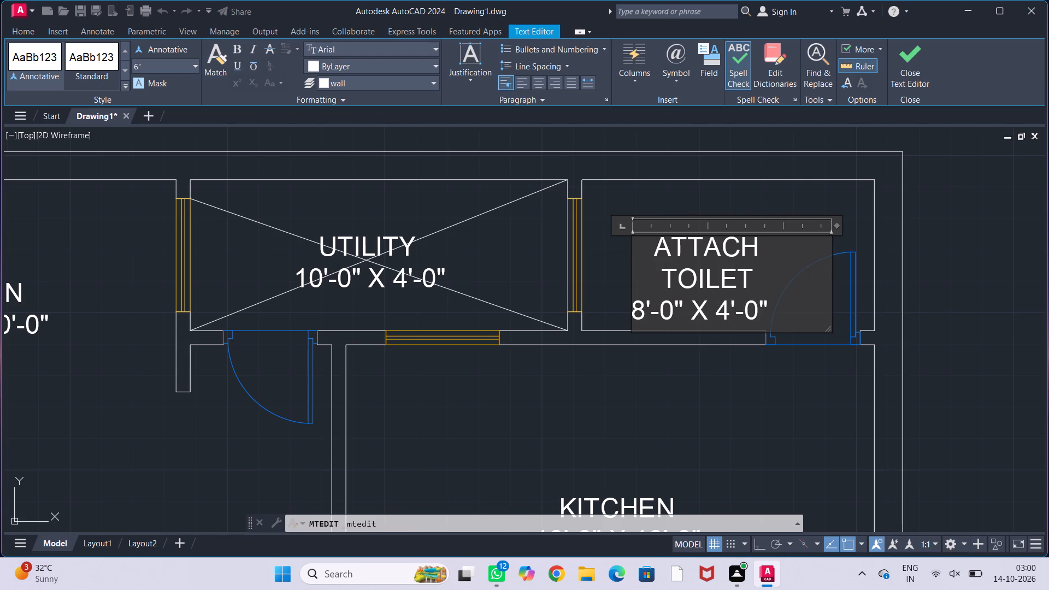
pyautogui.click(634, 311)
pyautogui.press('space')
pyautogui.press('space')
pyautogui.click(697, 382)
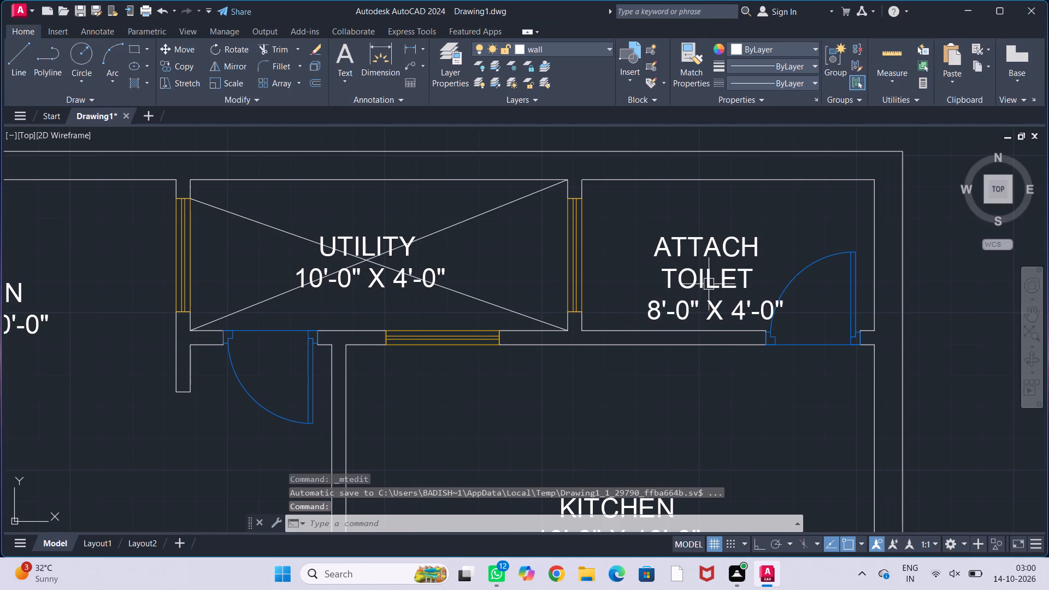
# Move the ATTACH TOILET label slightly up and to the west, clear of the door swing.
pyautogui.click(709, 282)
pyautogui.press('m')
pyautogui.press('Return')
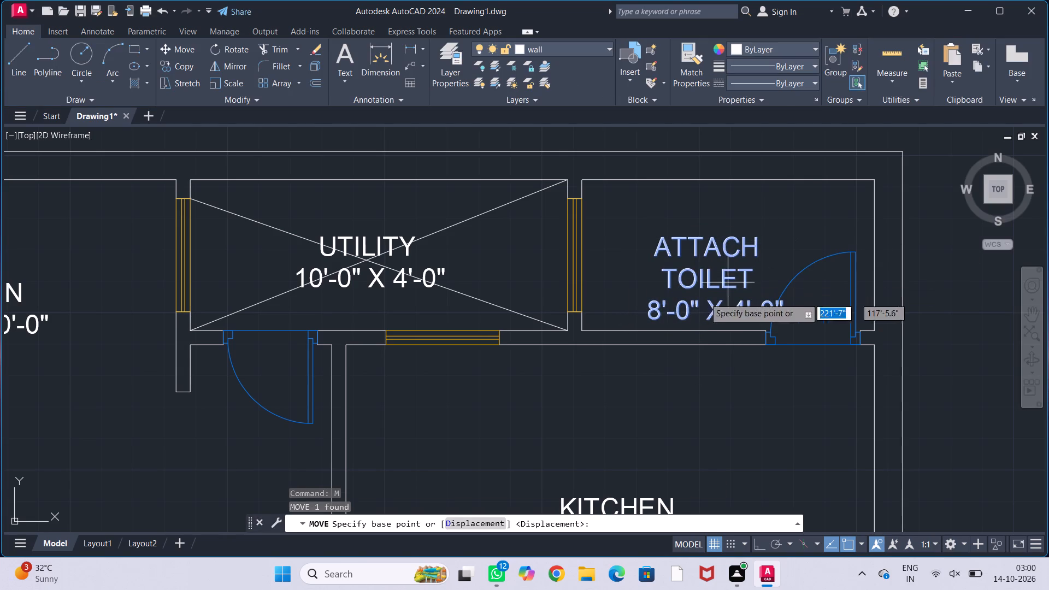
pyautogui.click(632, 317)
pyautogui.click(619, 291)
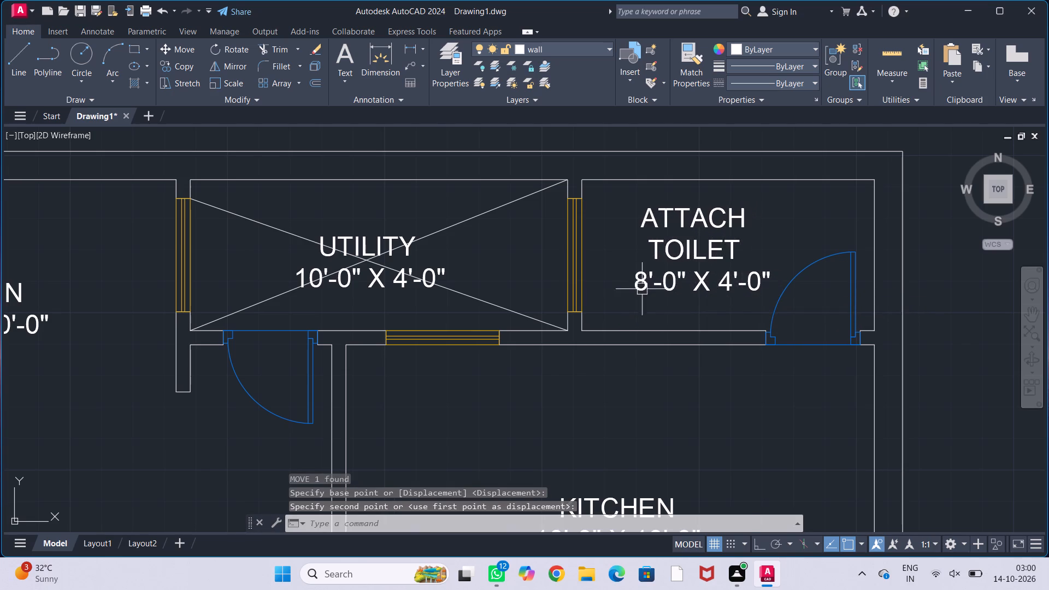
# Rename the label in the room north of the stairs as MASTER BEDROOM on two lines, indenting BEDROOM to centre it.
pyautogui.scroll(-2, 671, 278)
pyautogui.moveTo(685, 333); pyautogui.dragTo(744, 238, button='middle')
pyautogui.moveTo(724, 295); pyautogui.dragTo(702, 271, button='middle')
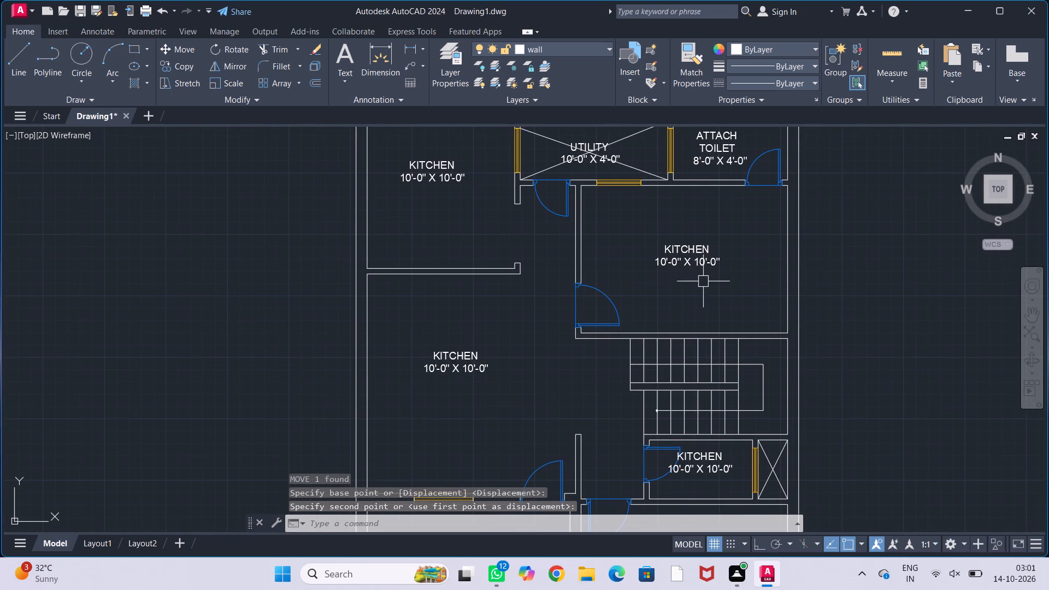
pyautogui.scroll(1, 687, 260)
pyautogui.doubleClick(686, 259)
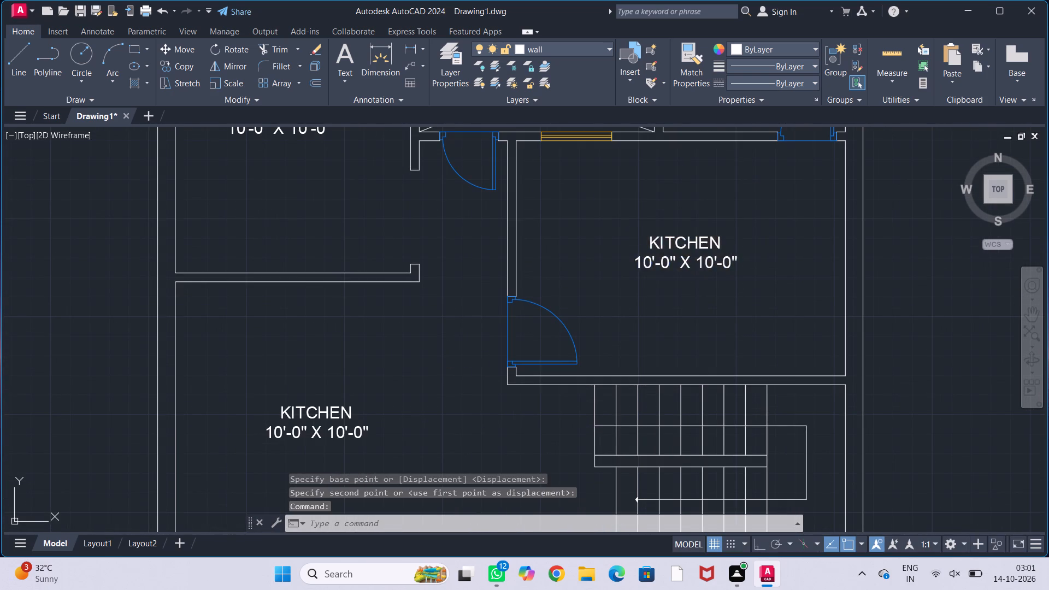
pyautogui.click(722, 245)
pyautogui.press('BackSpace')
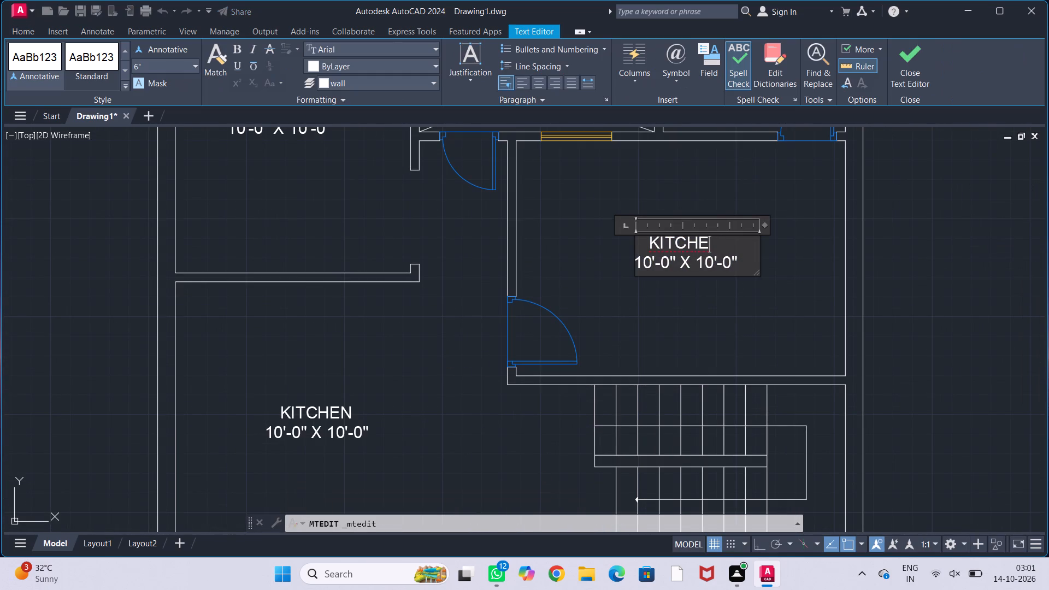
pyautogui.press('BackSpace')
pyautogui.press('BackSpace')
pyautogui.press('BackSpace')
pyautogui.press('BackSpace')
pyautogui.press('BackSpace')
pyautogui.press('BackSpace')
pyautogui.write('MASTER')
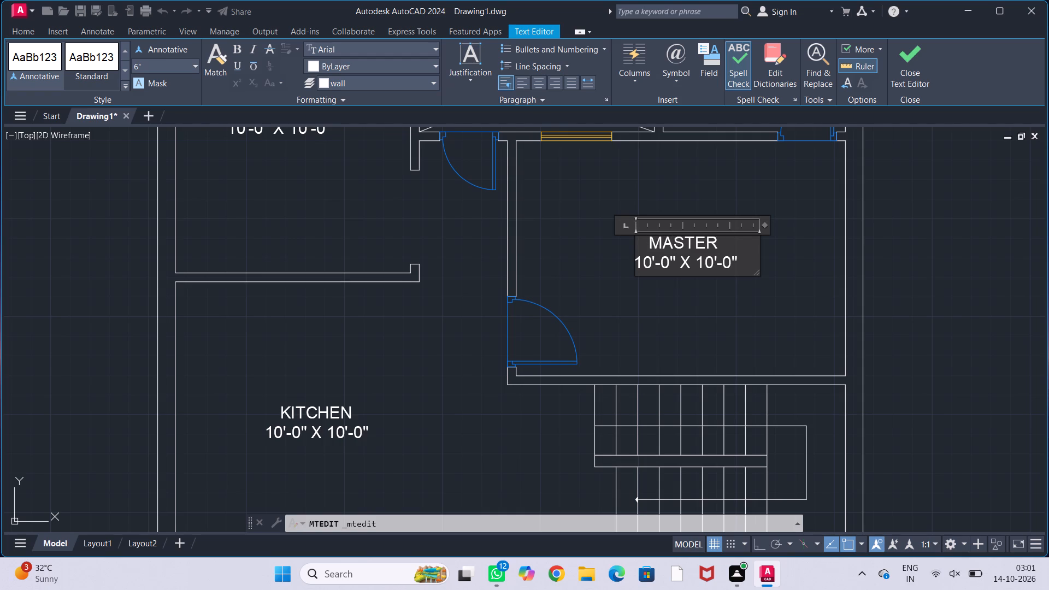
pyautogui.press('Return')
pyautogui.write('BEDROOM')
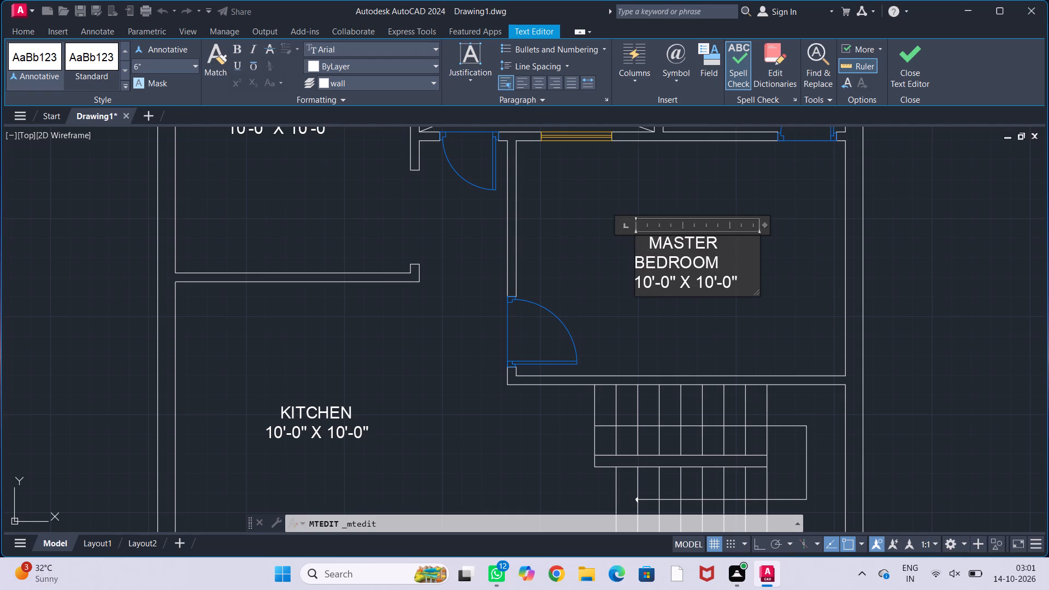
pyautogui.click(637, 264)
pyautogui.press('space')
pyautogui.press('space')
pyautogui.press('BackSpace')
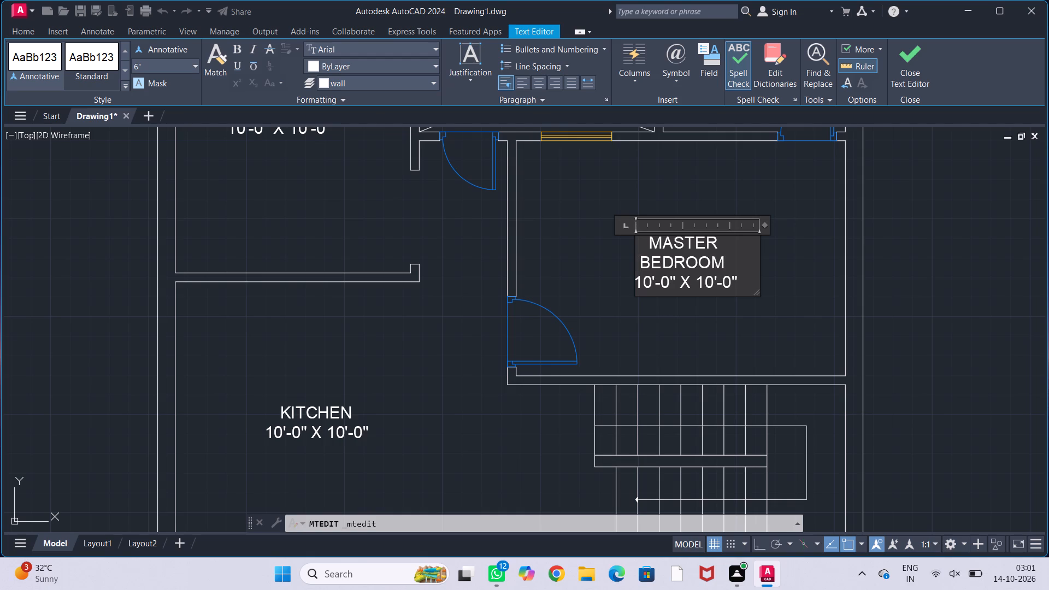
# Change the size line of the MASTER BEDROOM label to 14'-0" X 10'-0".
pyautogui.click(650, 280)
pyautogui.press('BackSpace')
pyautogui.press('4')
pyautogui.click(721, 324)
# Rename the KITCHEN label in the large room west of the stairs as LIVING HALL.
pyautogui.scroll(-1, 722, 324)
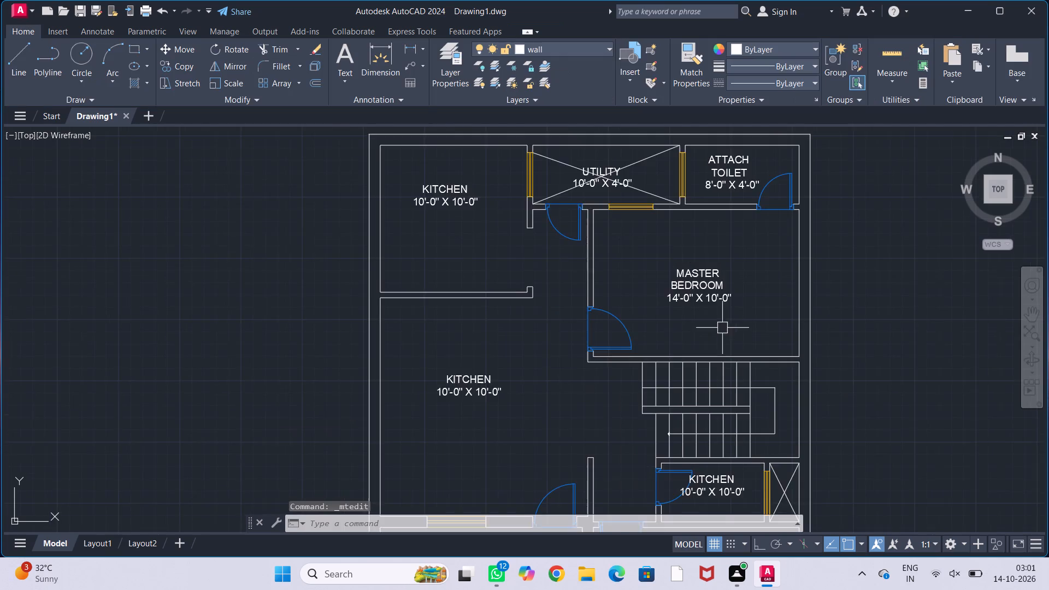
pyautogui.moveTo(722, 332); pyautogui.dragTo(736, 259, button='middle')
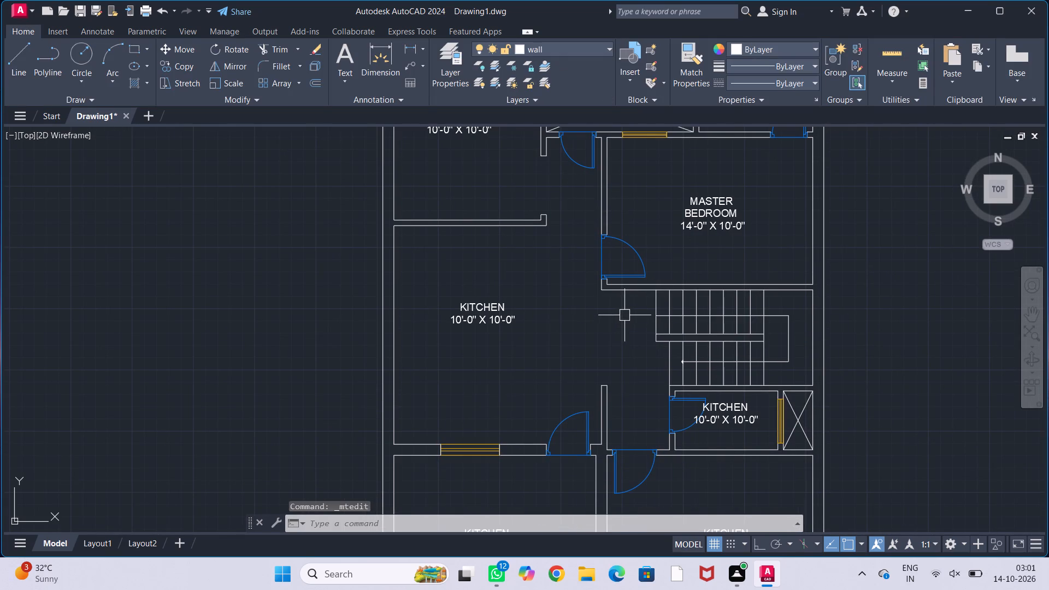
pyautogui.moveTo(507, 353); pyautogui.dragTo(528, 315, button='middle')
pyautogui.scroll(1, 511, 280)
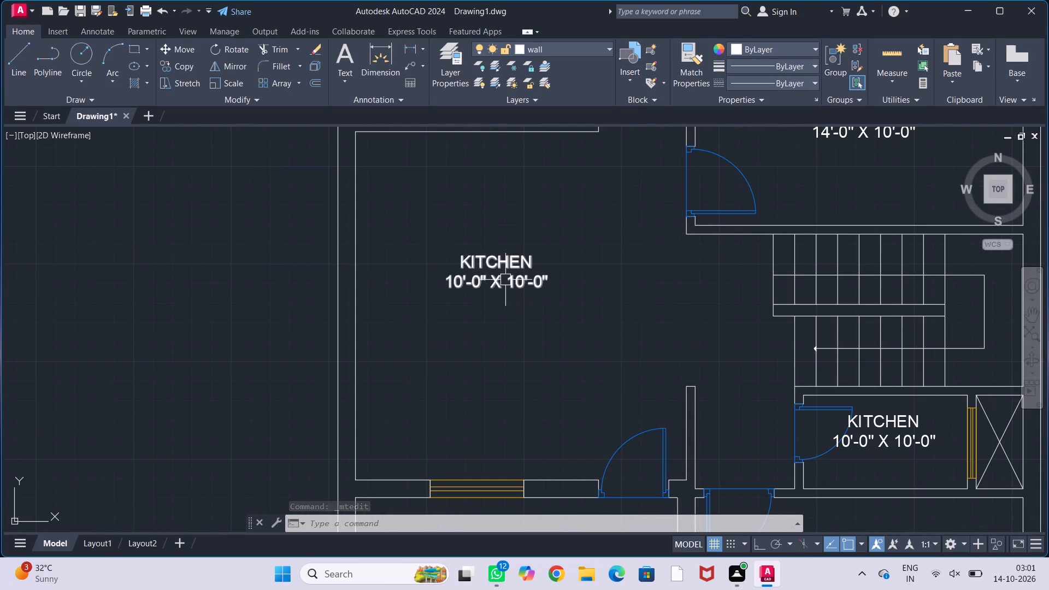
pyautogui.doubleClick(505, 280)
pyautogui.click(532, 264)
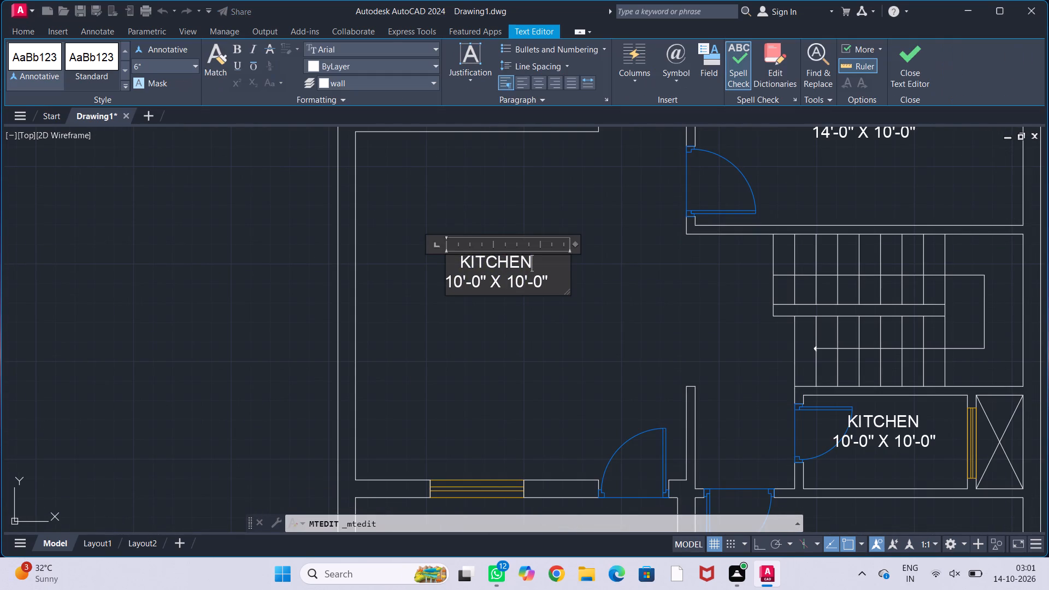
pyautogui.press('BackSpace')
pyautogui.press('BackSpace')
pyautogui.press('BackSpace')
pyautogui.press('BackSpace')
pyautogui.press('BackSpace')
pyautogui.press('BackSpace')
pyautogui.press('BackSpace')
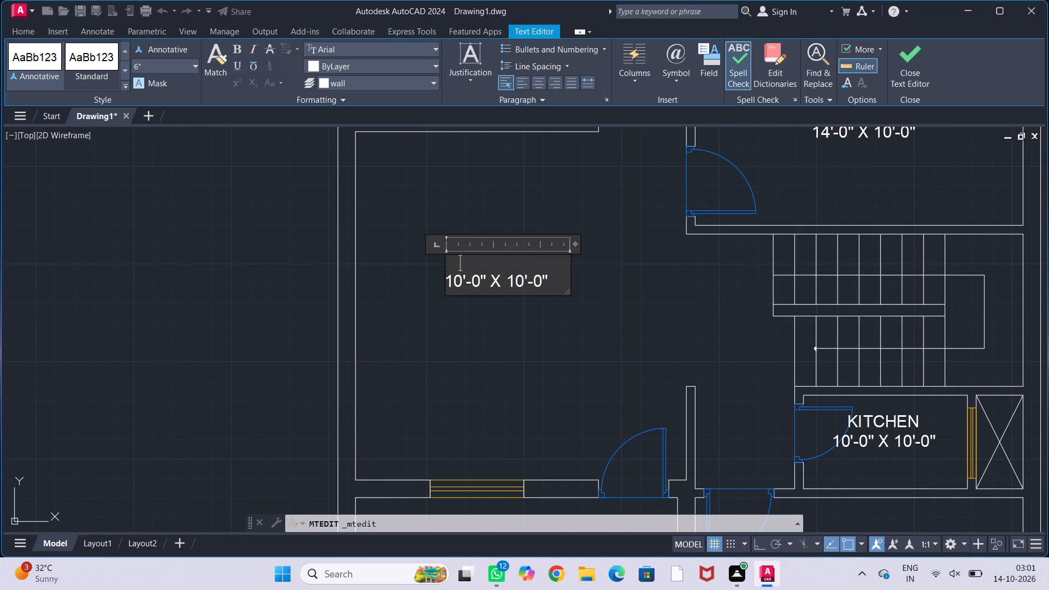
pyautogui.write('LIVING')
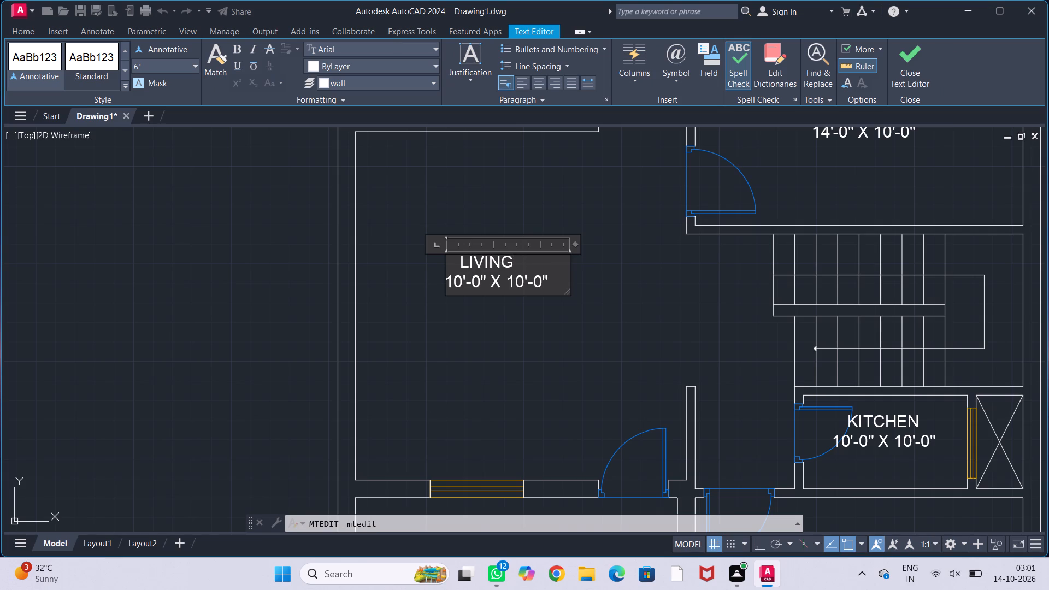
pyautogui.press('space')
pyautogui.write('HALL')
# Change the size line of the LIVING HALL label to 14'-4" X 15'-8".
pyautogui.click(462, 284)
pyautogui.press('BackSpace')
pyautogui.press('4')
pyautogui.click(476, 283)
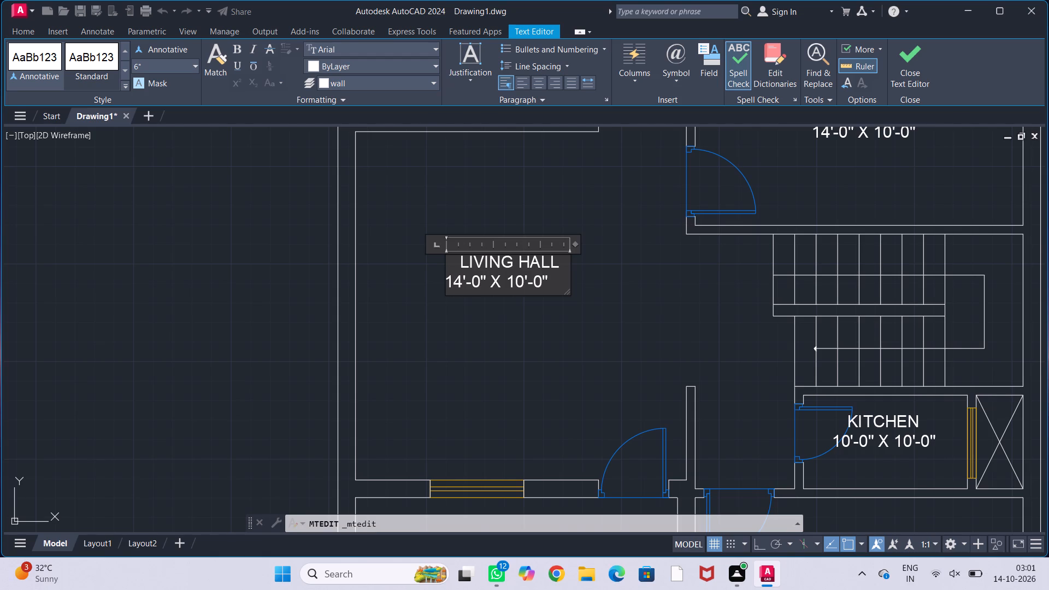
pyautogui.click(480, 284)
pyautogui.press('BackSpace')
pyautogui.press('4')
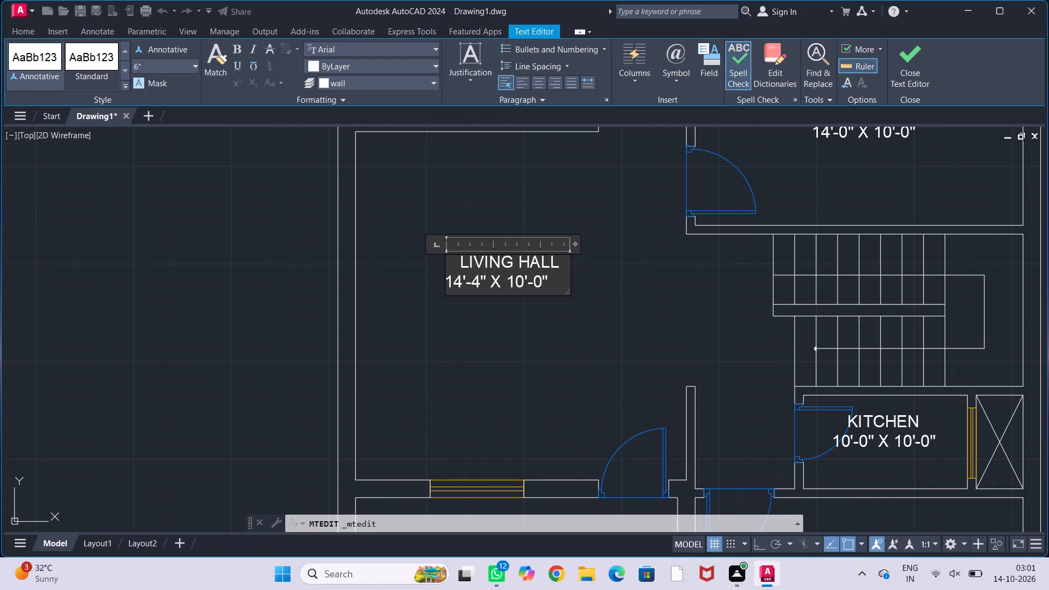
pyautogui.click(523, 279)
pyautogui.press('BackSpace')
pyautogui.press('5')
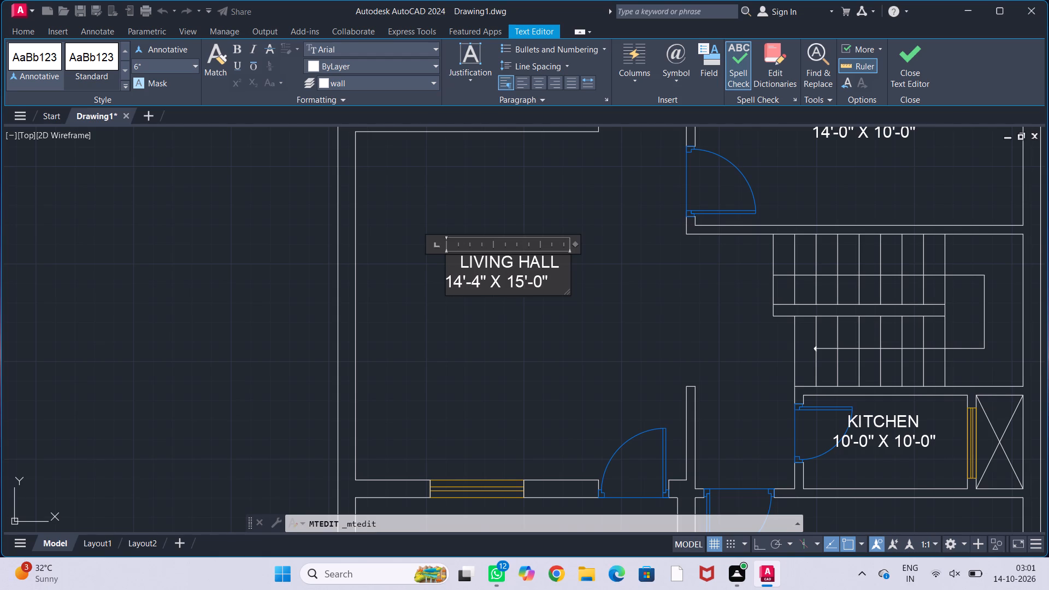
pyautogui.click(541, 281)
pyautogui.press('BackSpace')
pyautogui.press('8')
# Remove the indent before LIVING HALL so the name starts flush with its size line.
pyautogui.click(458, 265)
pyautogui.press('BackSpace')
pyautogui.press('BackSpace')
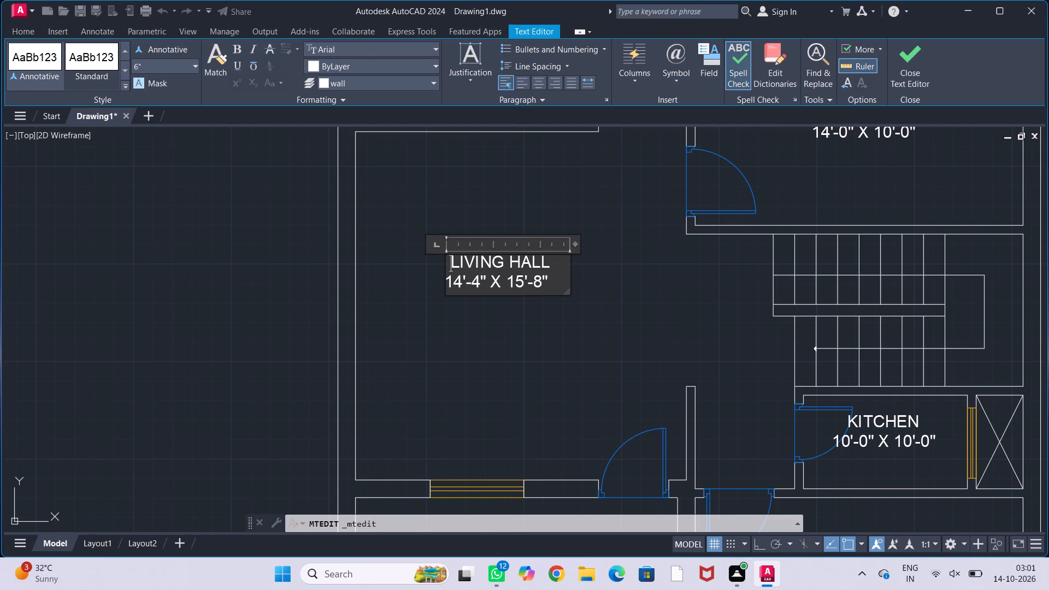
pyautogui.press('BackSpace')
pyautogui.click(498, 312)
# Rename the KITCHEN label in the small room directly south of the stairs as CO-TOILET, without an indent.
pyautogui.scroll(-1, 496, 286)
pyautogui.moveTo(526, 319); pyautogui.dragTo(476, 287, button='middle')
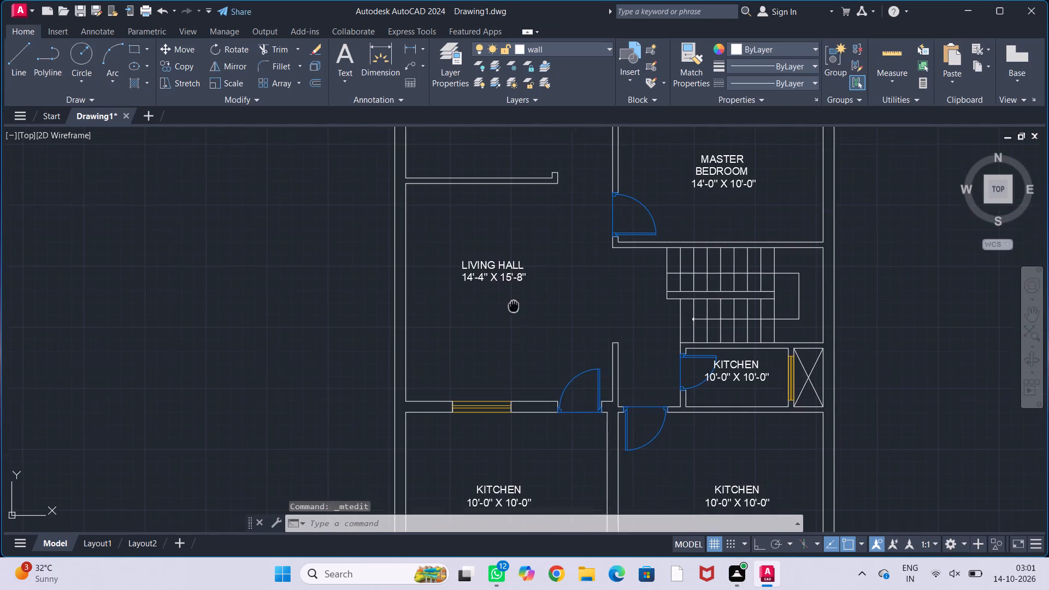
pyautogui.moveTo(476, 287); pyautogui.dragTo(461, 282, button='middle')
pyautogui.moveTo(500, 310); pyautogui.dragTo(455, 268, button='middle')
pyautogui.moveTo(584, 327); pyautogui.dragTo(478, 280, button='middle')
pyautogui.scroll(2, 514, 272)
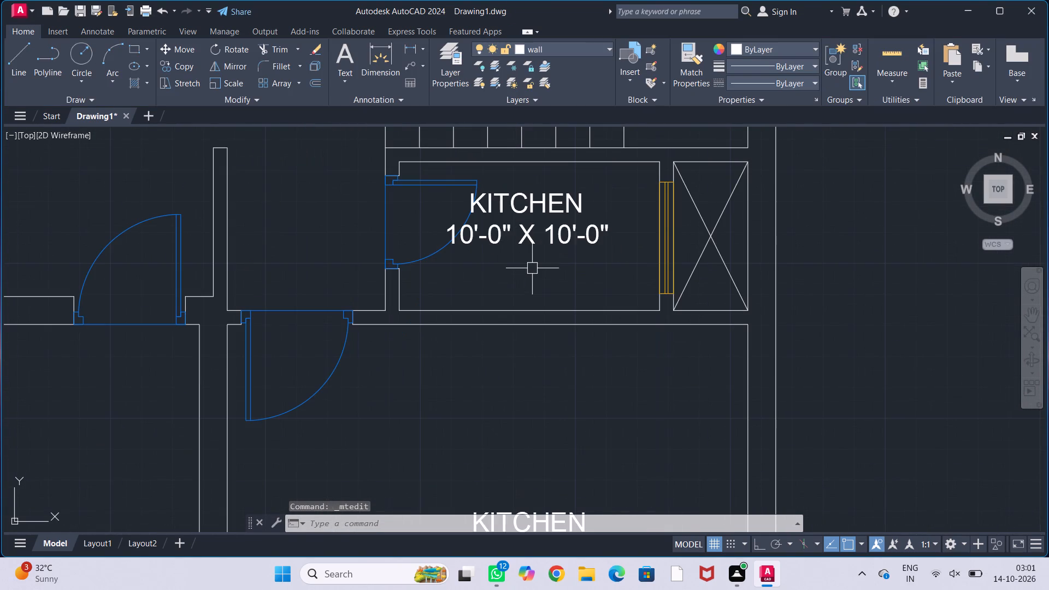
pyautogui.scroll(1, 533, 260)
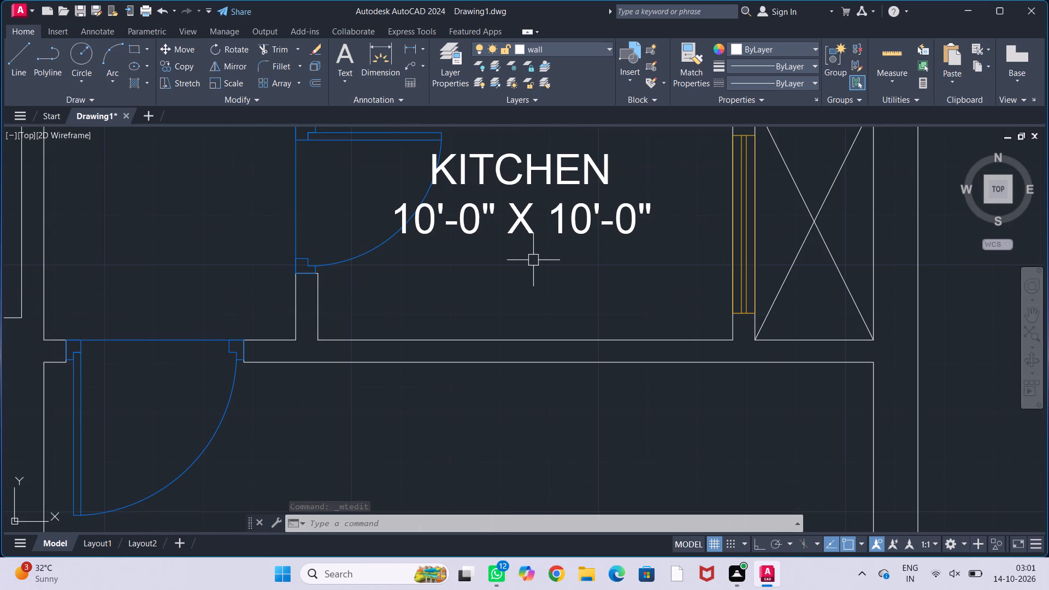
pyautogui.scroll(-1, 540, 219)
pyautogui.doubleClick(551, 195)
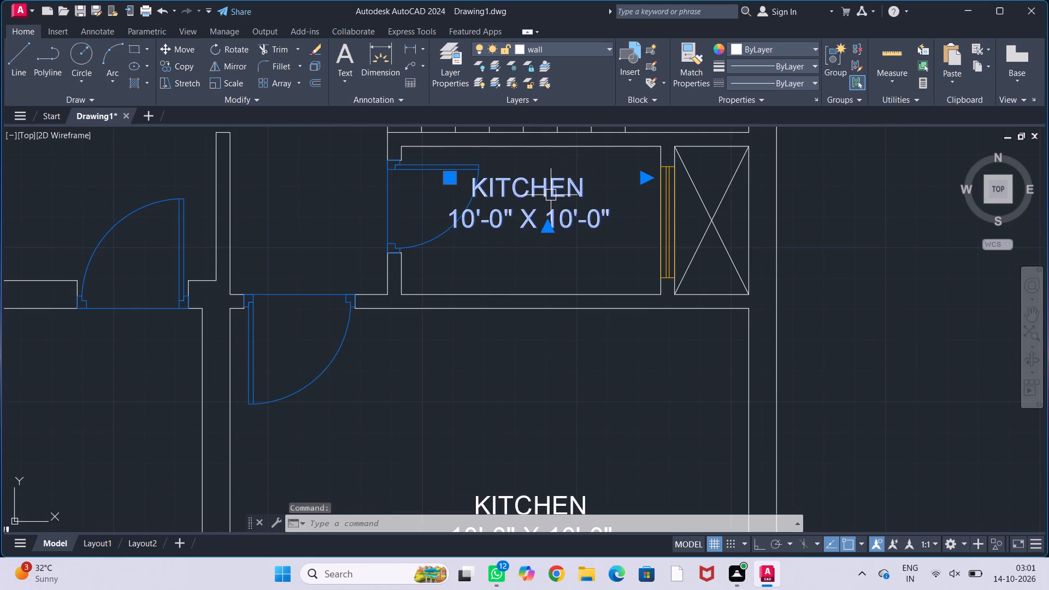
pyautogui.click(592, 190)
pyautogui.press('BackSpace')
pyautogui.press('BackSpace')
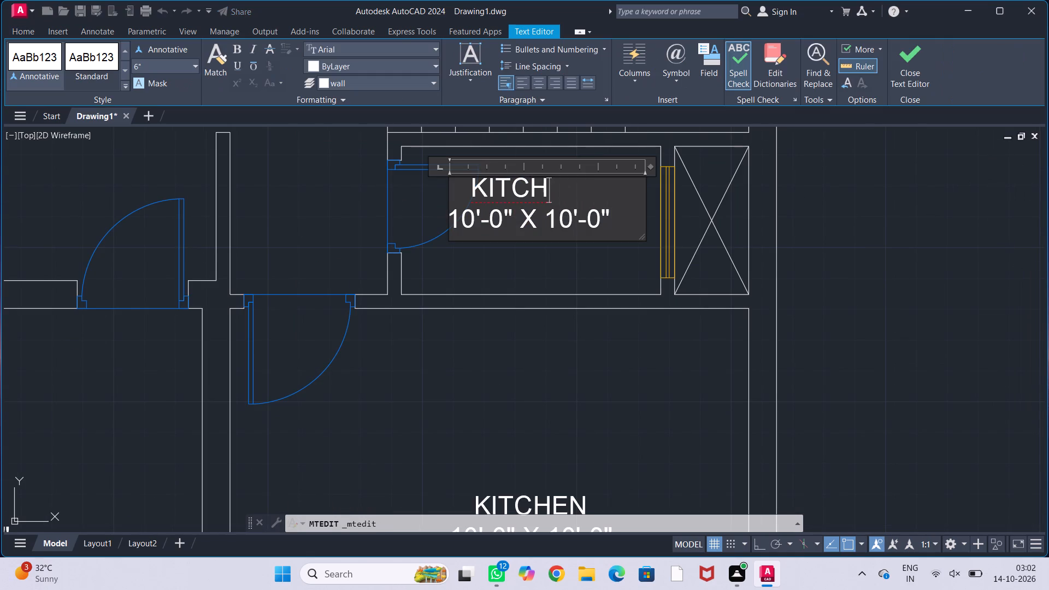
pyautogui.press('BackSpace')
pyautogui.press('BackSpace')
pyautogui.press('BackSpace')
pyautogui.press('BackSpace')
pyautogui.press('BackSpace')
pyautogui.press('BackSpace')
pyautogui.press('BackSpace')
pyautogui.press('BackSpace')
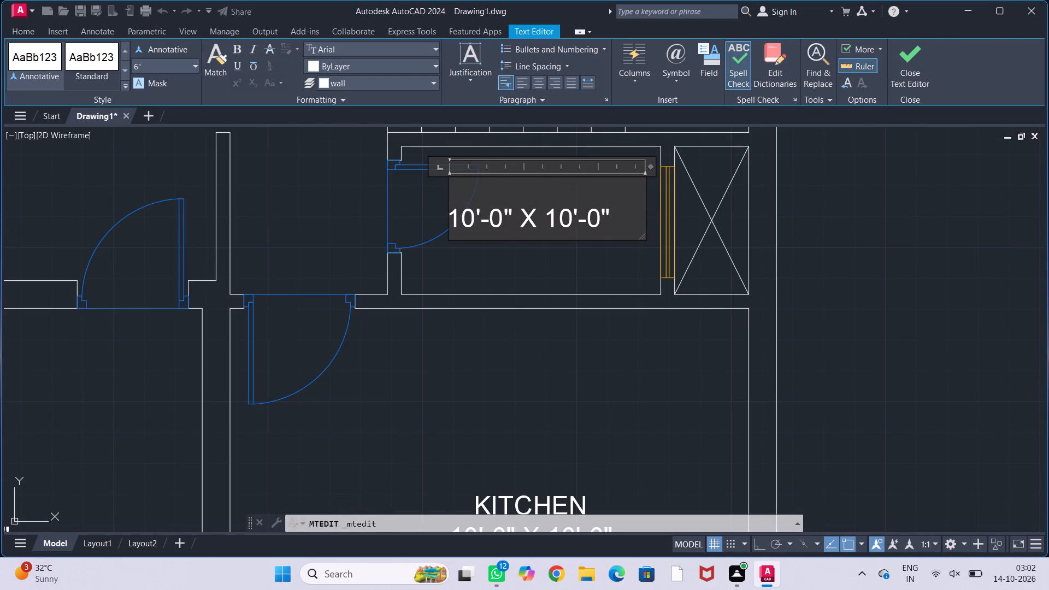
pyautogui.write('CO')
pyautogui.press('-')
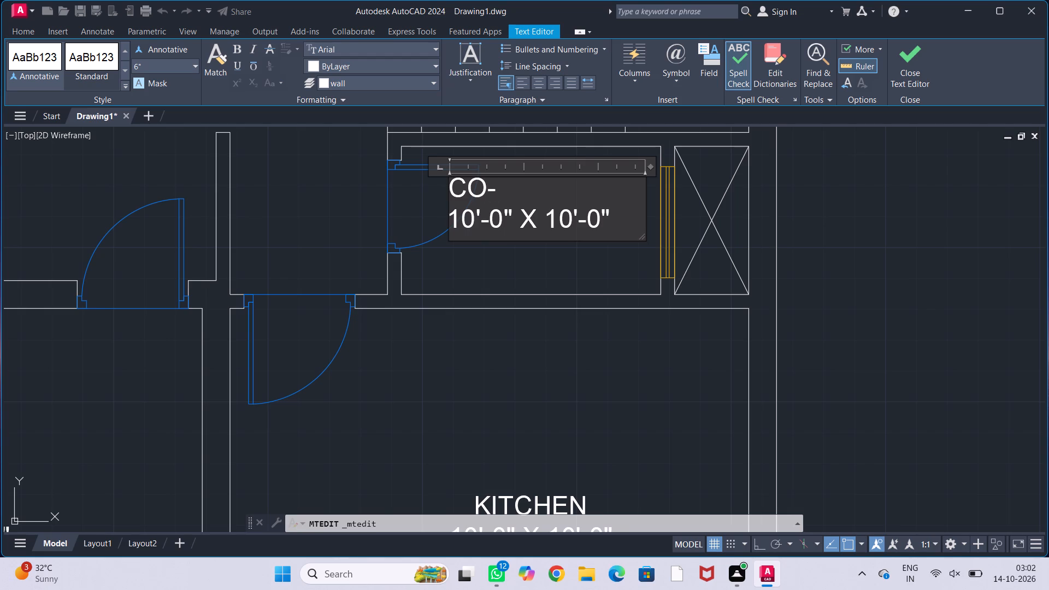
pyautogui.write('TOILET')
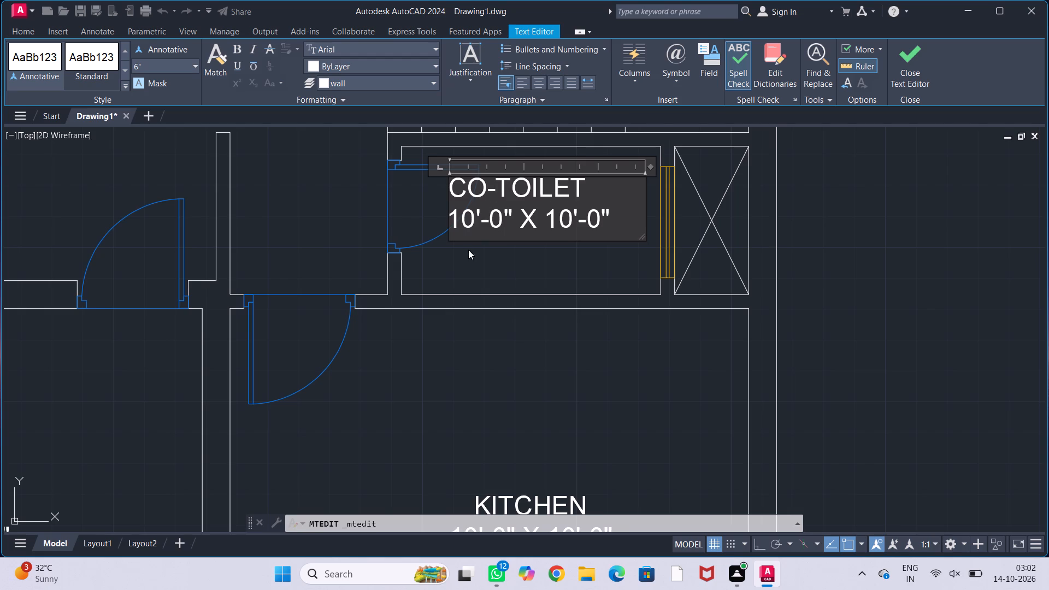
# Change the size line of the CO-TOILET label to 7'-0" X 5'-4".
pyautogui.click(473, 215)
pyautogui.press('BackSpace')
pyautogui.press('BackSpace')
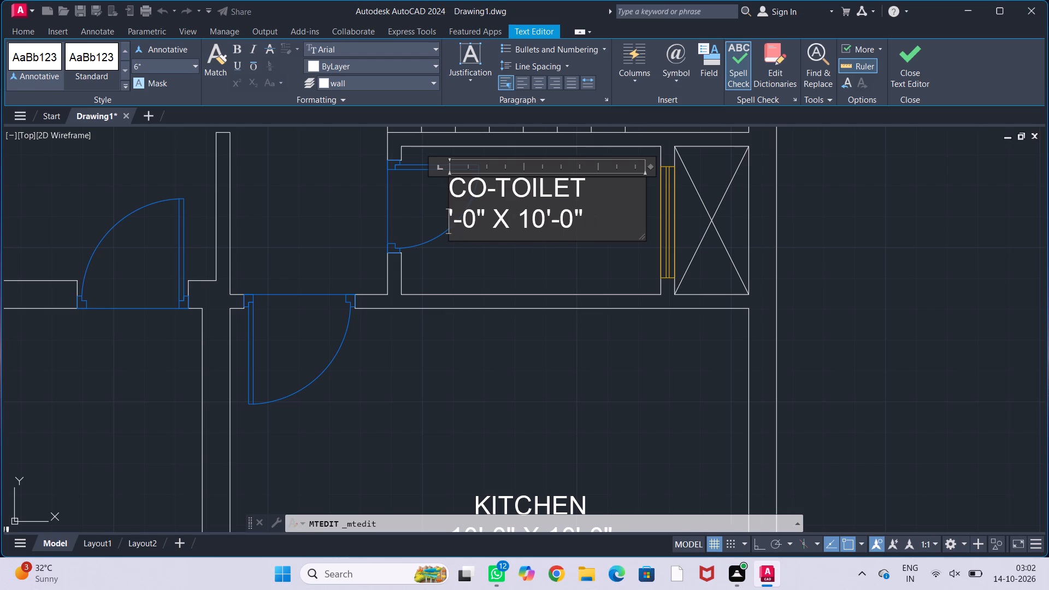
pyautogui.press('7')
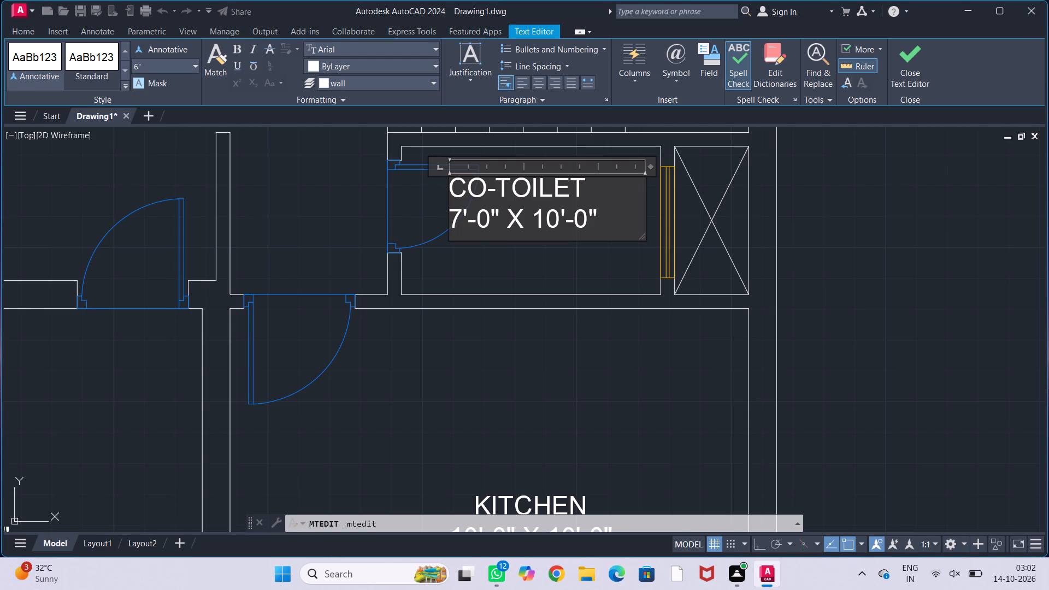
pyautogui.click(559, 217)
pyautogui.press('BackSpace')
pyautogui.press('BackSpace')
pyautogui.press('5')
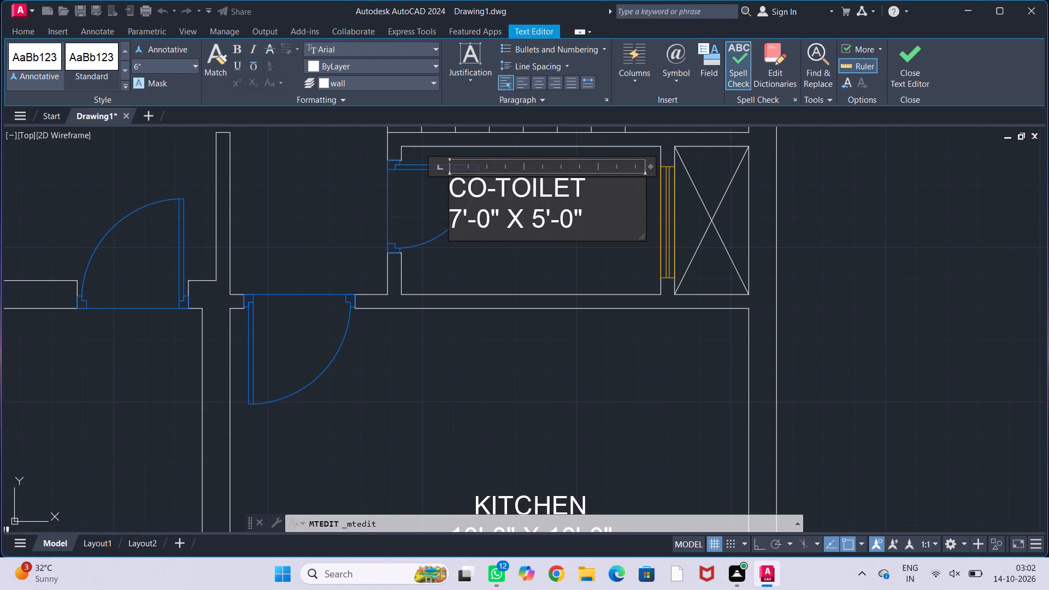
pyautogui.click(575, 219)
pyautogui.press('BackSpace')
pyautogui.press('4')
pyautogui.click(559, 244)
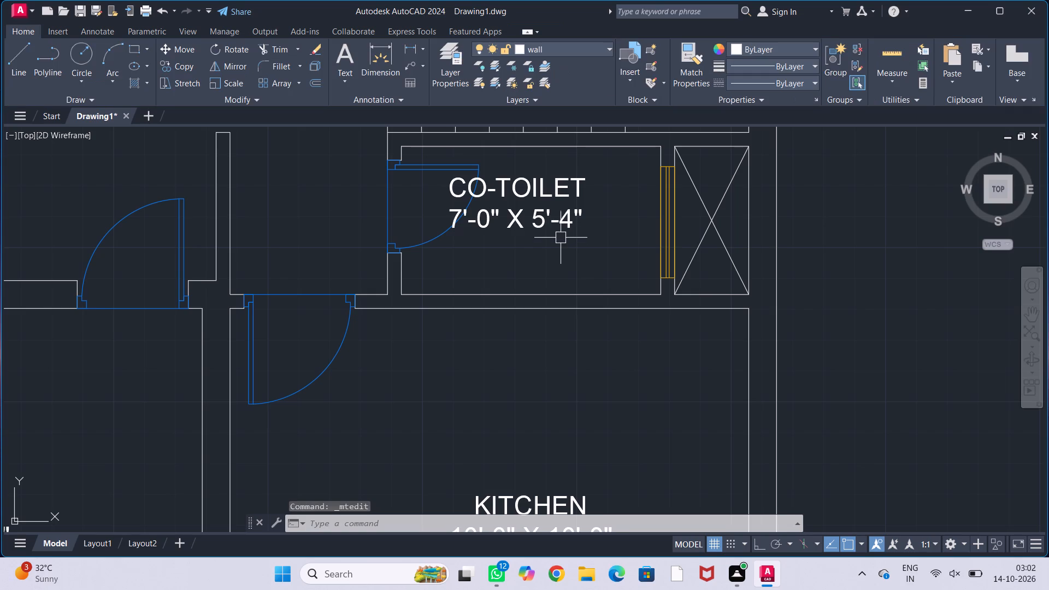
# Move the CO-TOILET label east and slightly down, clear of the door swing.
pyautogui.click(552, 225)
pyautogui.press('m')
pyautogui.press('Return')
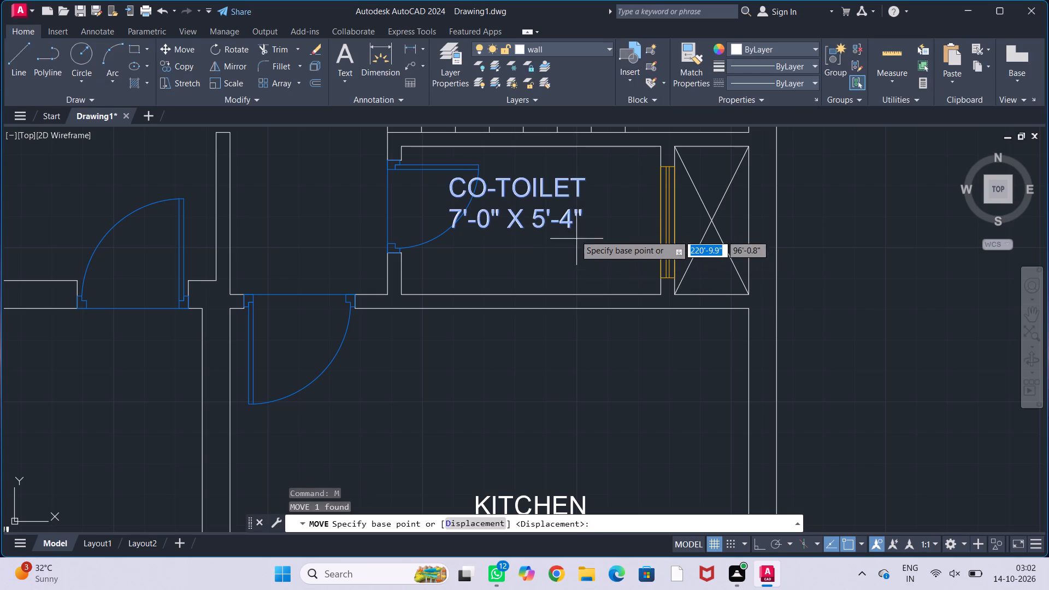
pyautogui.click(574, 228)
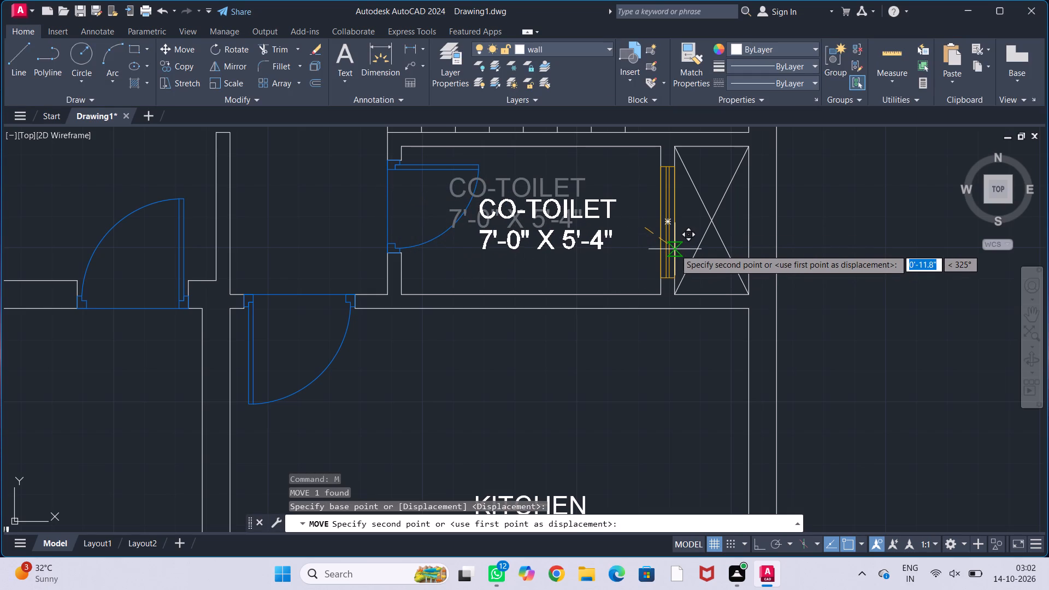
pyautogui.click(685, 249)
pyautogui.press('Escape')
pyautogui.press('Escape')
pyautogui.press('Escape')
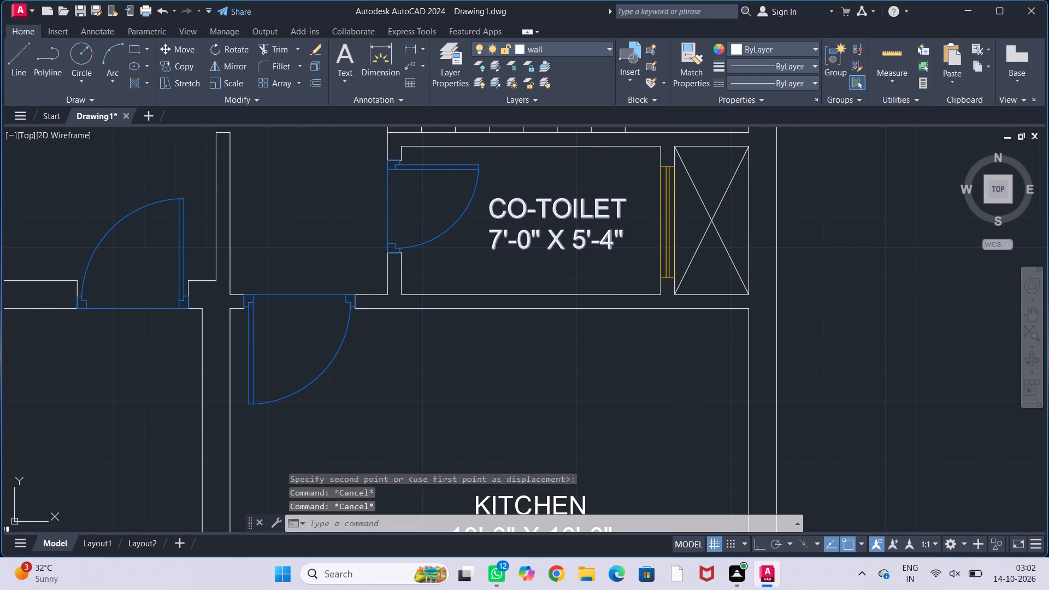
pyautogui.press('Escape')
pyautogui.press('Escape')
# Rename the KITCHEN label in the large room directly south of the CO-TOILET as BEDROOM.
pyautogui.scroll(-2, 620, 225)
pyautogui.moveTo(598, 279); pyautogui.dragTo(646, 220, button='middle')
pyautogui.moveTo(637, 264); pyautogui.dragTo(625, 245, button='middle')
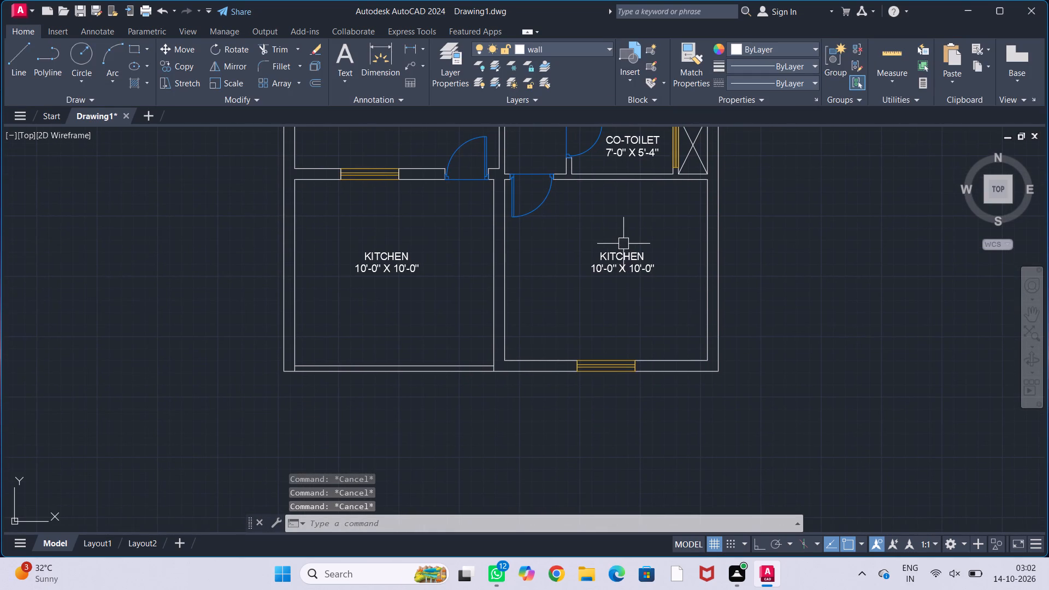
pyautogui.scroll(1, 615, 277)
pyautogui.doubleClick(637, 253)
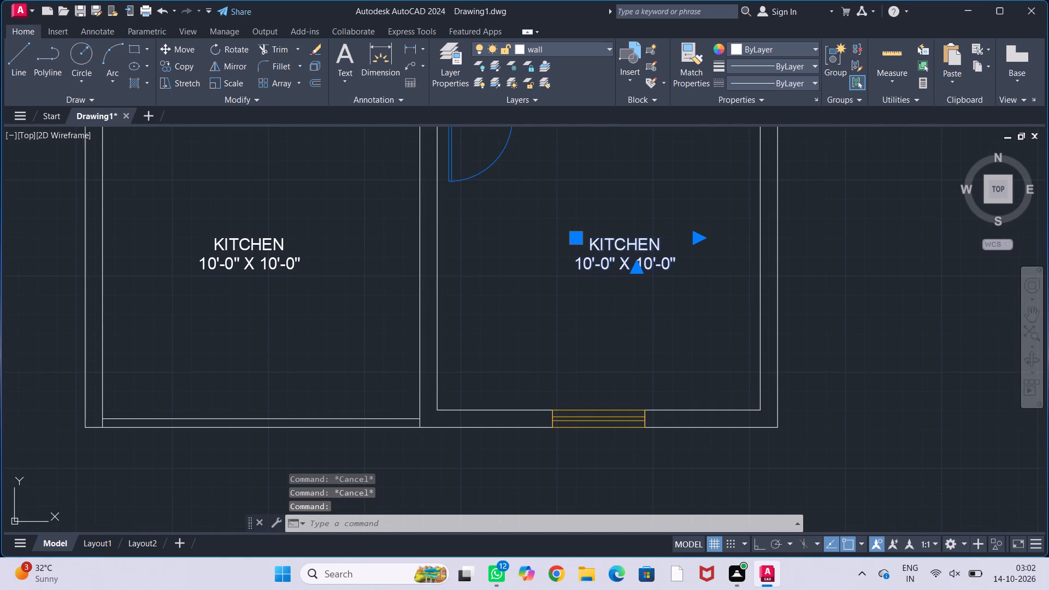
pyautogui.click(662, 242)
pyautogui.press('BackSpace')
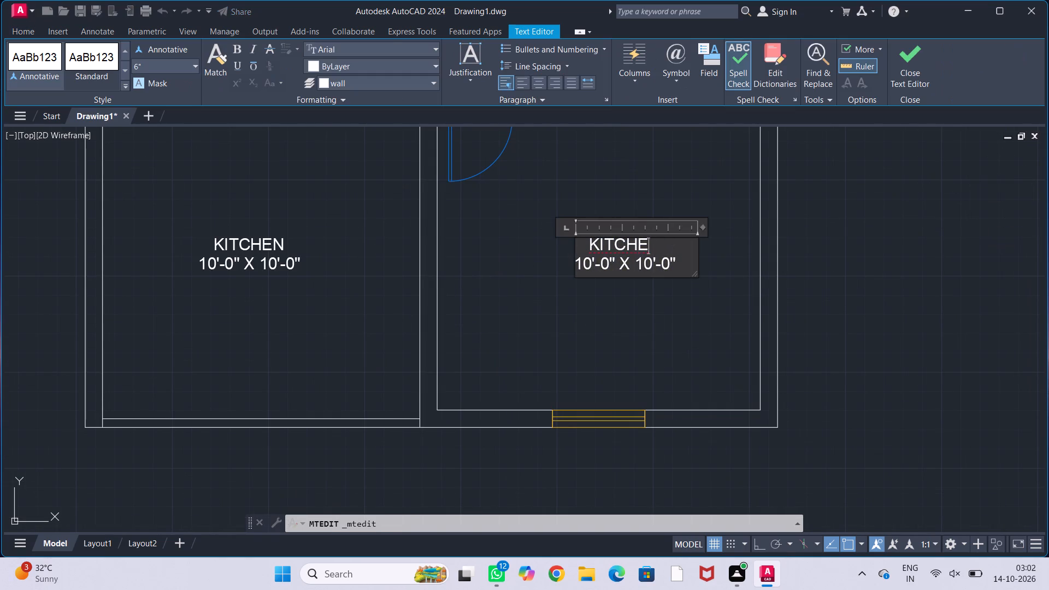
pyautogui.press('BackSpace')
pyautogui.press('BackSpace')
pyautogui.press('BackSpace')
pyautogui.press('BackSpace')
pyautogui.press('BackSpace')
pyautogui.press('BackSpace')
pyautogui.press('BackSpace')
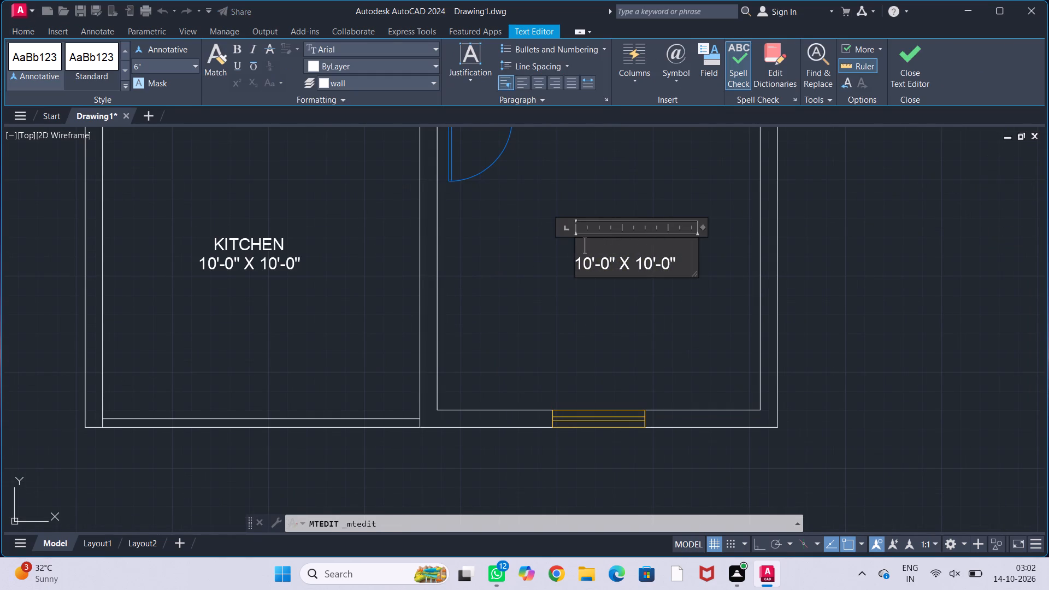
pyautogui.write('BEDROOM')
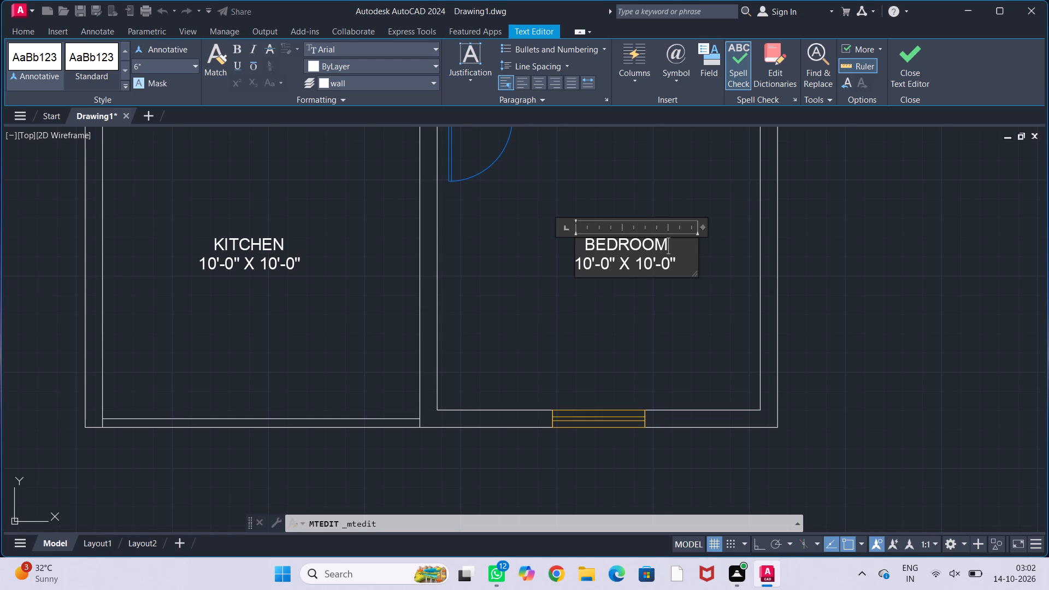
# Change the size line of the new BEDROOM label to 14'-0" X 12'-0".
pyautogui.click(591, 263)
pyautogui.press('BackSpace')
pyautogui.press('4')
pyautogui.click(653, 264)
pyautogui.press('BackSpace')
pyautogui.press('2')
pyautogui.click(661, 320)
# Rename the KITCHEN label in the southwest room, west of the BEDROOM, as PARKING.
pyautogui.scroll(-1, 674, 283)
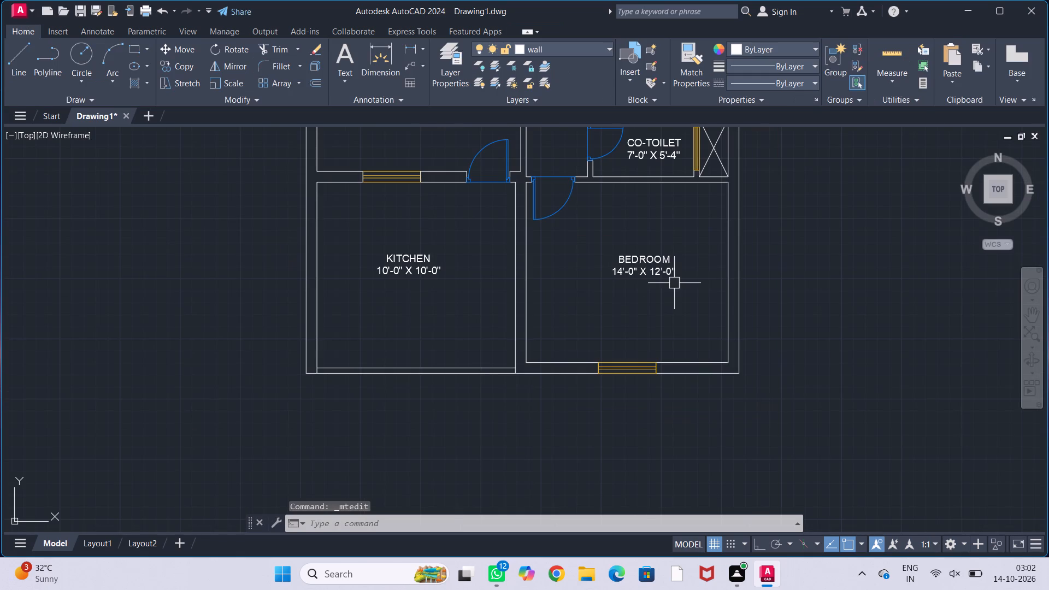
pyautogui.moveTo(592, 315); pyautogui.dragTo(662, 293, button='middle')
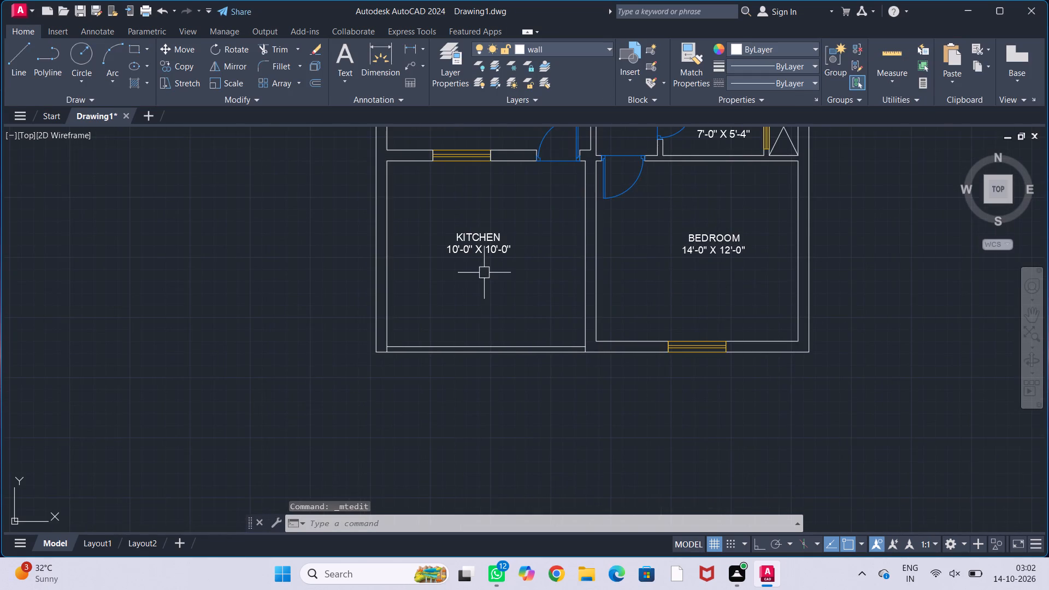
pyautogui.scroll(1, 484, 267)
pyautogui.doubleClick(477, 223)
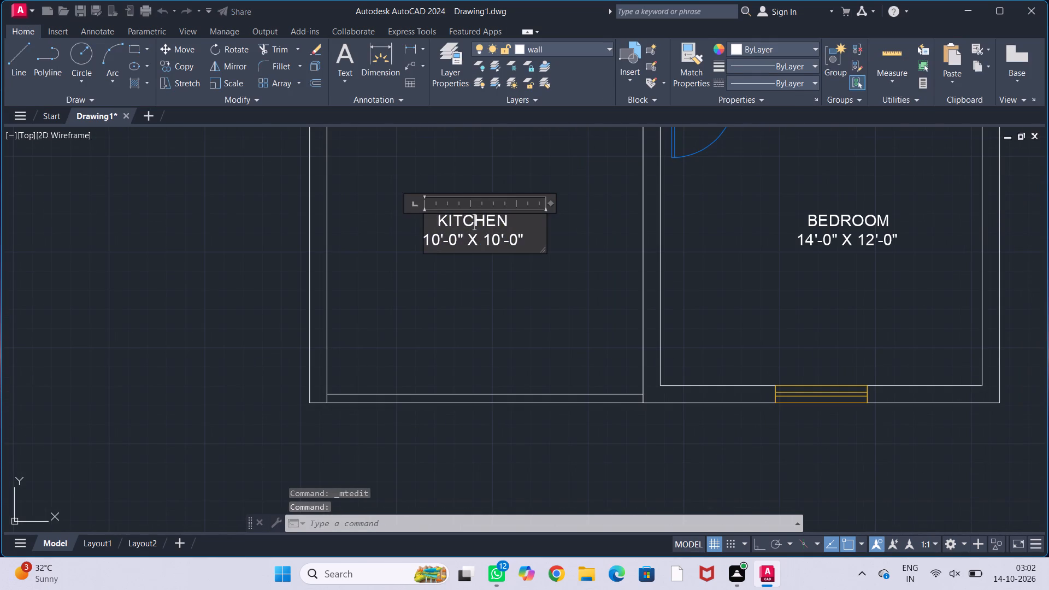
pyautogui.click(506, 220)
pyautogui.press('BackSpace')
pyautogui.press('BackSpace')
pyautogui.press('BackSpace')
pyautogui.press('BackSpace')
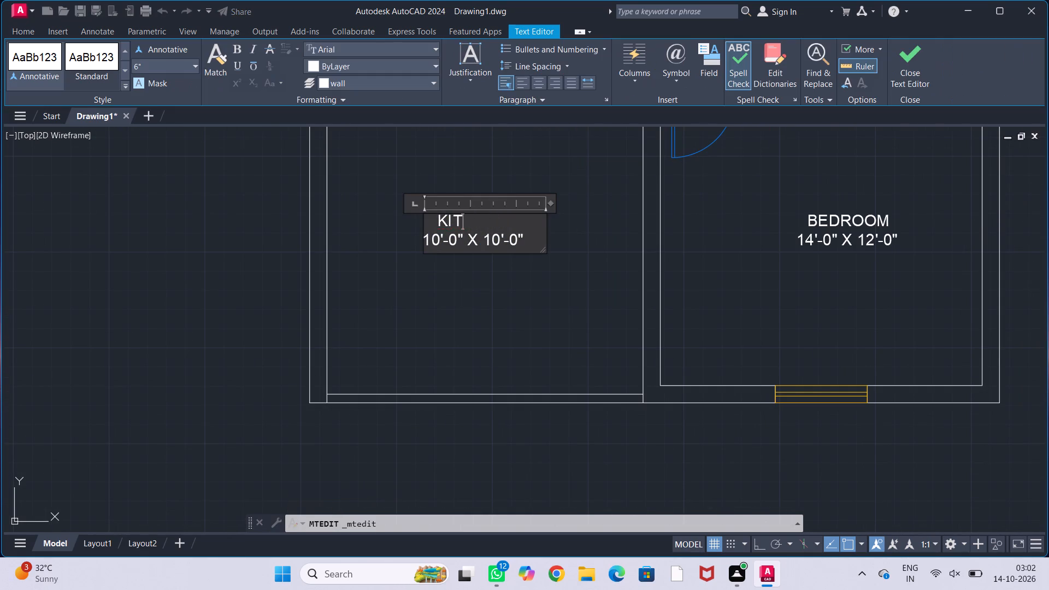
pyautogui.press('BackSpace')
pyautogui.press('BackSpace')
pyautogui.press('BackSpace')
pyautogui.write('PARKING')
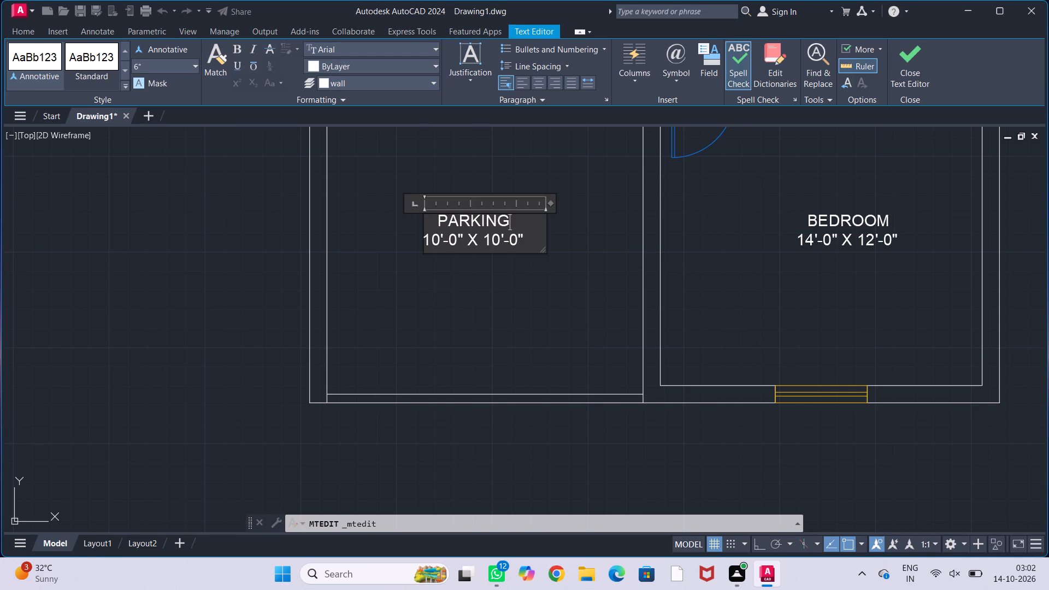
# Change the size line of the PARKING label to 14'-0" X 12'-6".
pyautogui.click(438, 238)
pyautogui.press('BackSpace')
pyautogui.press('4')
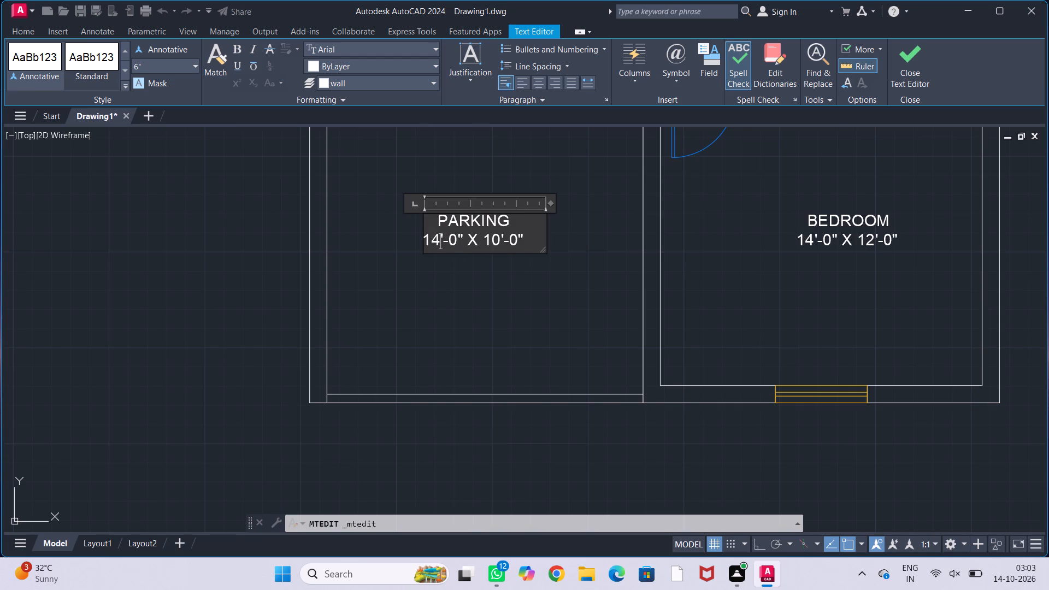
pyautogui.click(501, 239)
pyautogui.press('BackSpace')
pyautogui.press('2')
pyautogui.click(518, 240)
pyautogui.press('BackSpace')
pyautogui.press('6')
pyautogui.click(504, 279)
# Examine the room names and sizes across the whole floor plan, from the parking up to the kitchen and attached toilet.
pyautogui.scroll(-2, 504, 277)
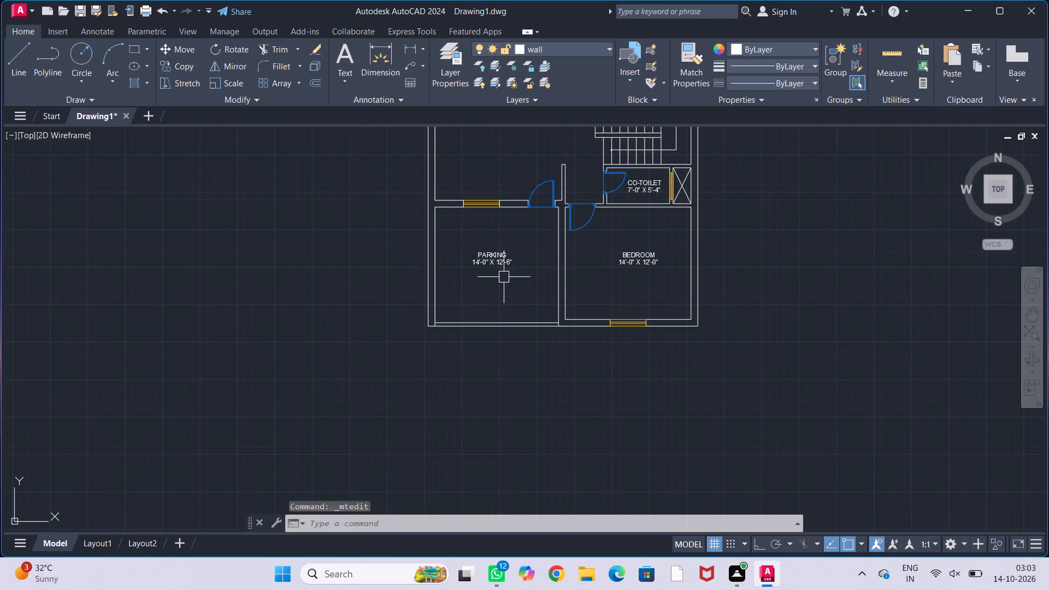
pyautogui.scroll(-1, 510, 284)
pyautogui.moveTo(511, 282); pyautogui.dragTo(521, 333, button='middle')
pyautogui.scroll(1, 526, 316)
pyautogui.moveTo(527, 315); pyautogui.dragTo(517, 332, button='middle')
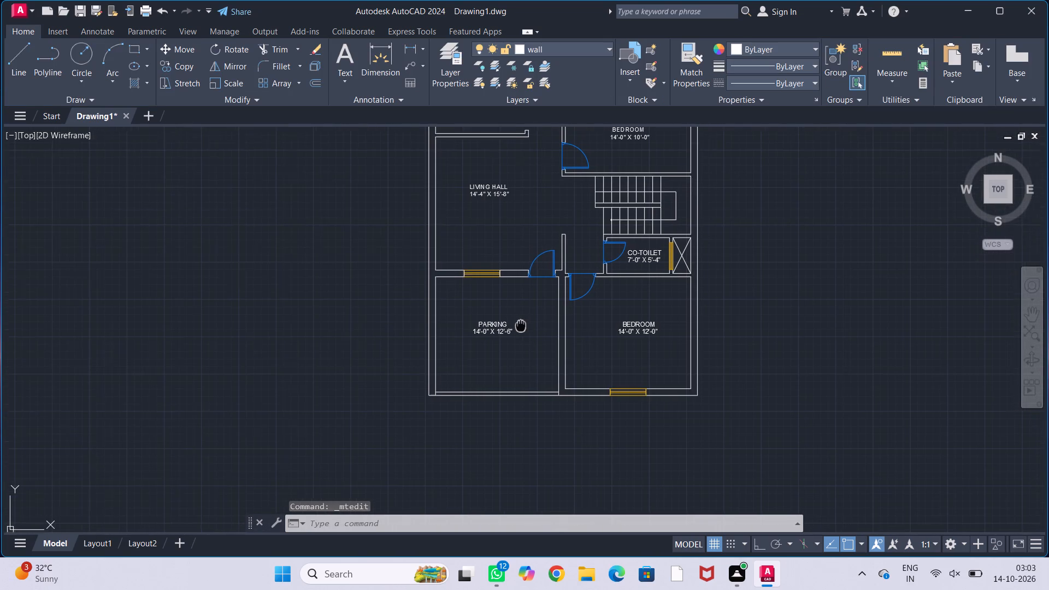
pyautogui.moveTo(517, 332); pyautogui.dragTo(515, 334, button='middle')
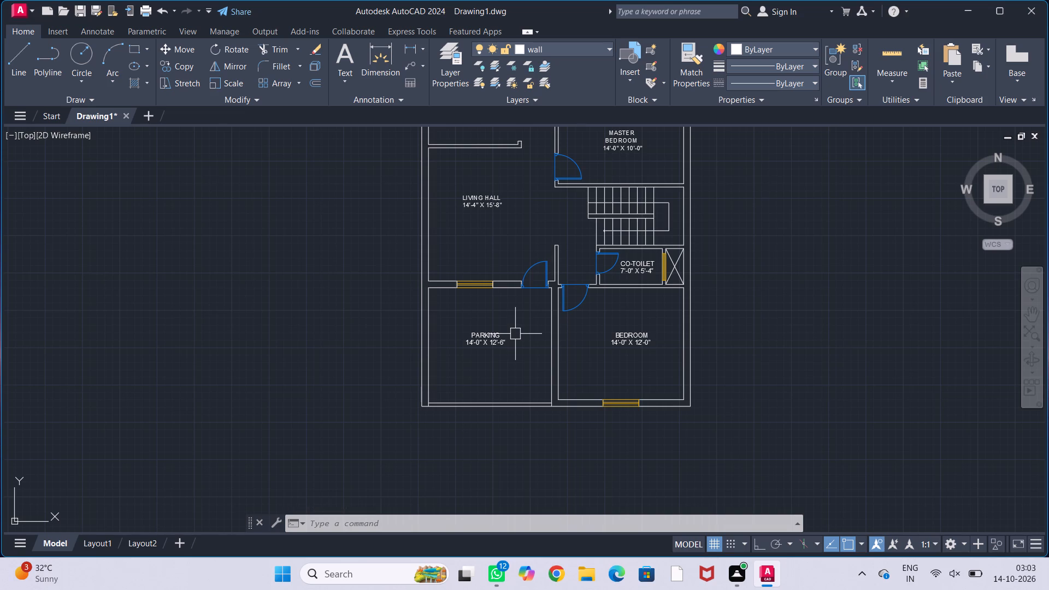
pyautogui.moveTo(515, 334); pyautogui.dragTo(522, 390, button='middle')
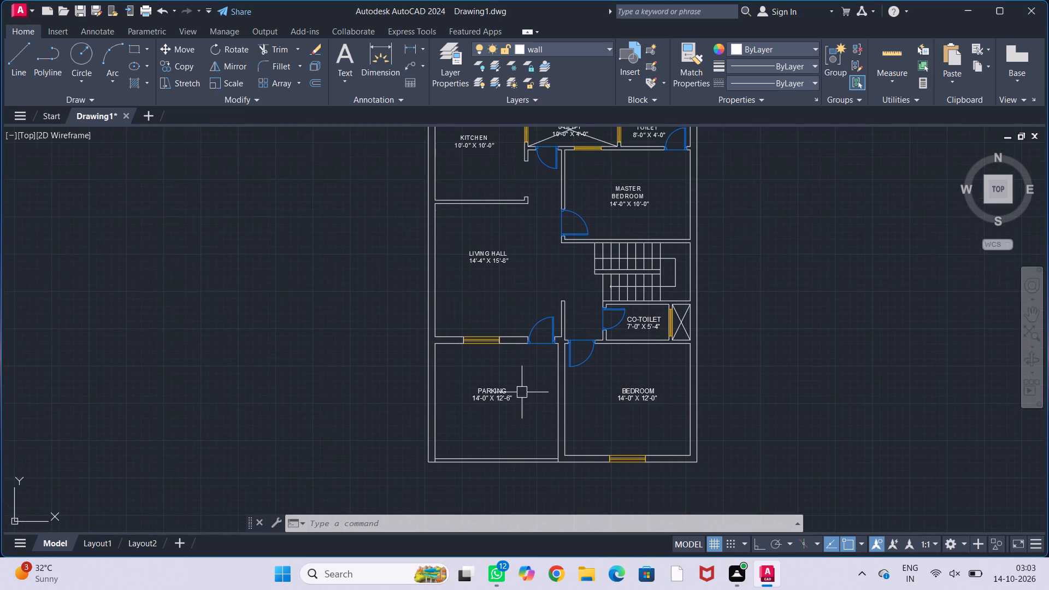
pyautogui.scroll(-1, 522, 392)
pyautogui.moveTo(526, 345); pyautogui.dragTo(518, 386, button='middle')
pyautogui.scroll(1, 517, 348)
pyautogui.moveTo(534, 341); pyautogui.dragTo(527, 345, button='middle')
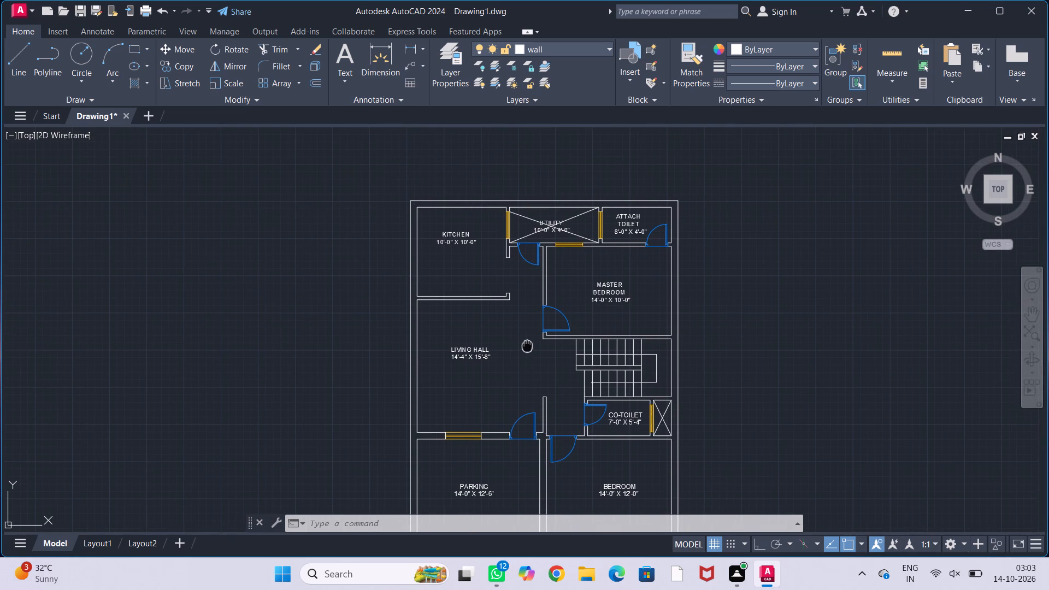
pyautogui.moveTo(509, 366); pyautogui.dragTo(562, 383, button='middle')
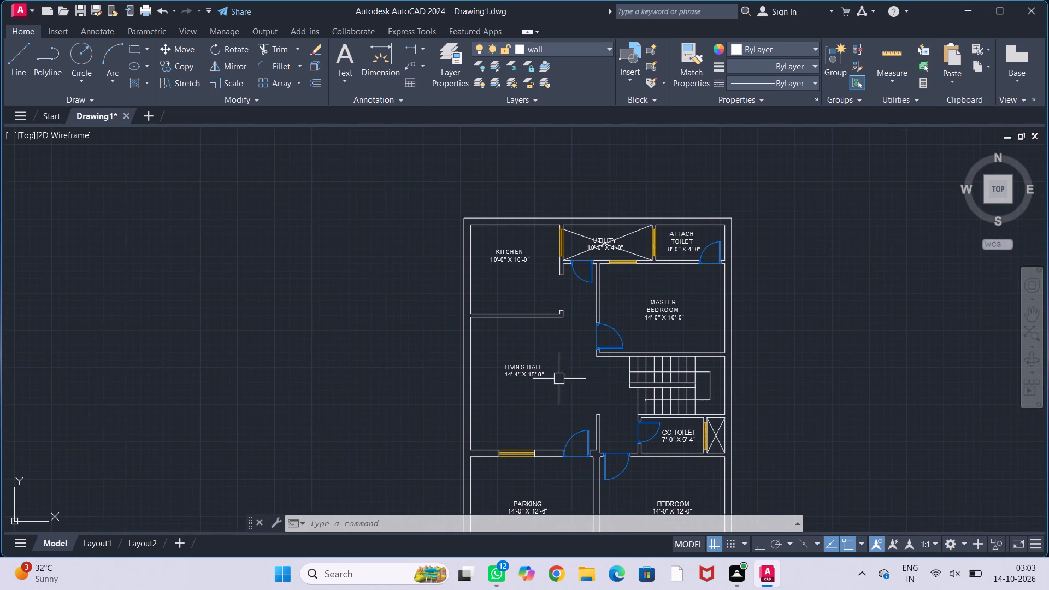
pyautogui.moveTo(559, 379); pyautogui.dragTo(492, 343, button='middle')
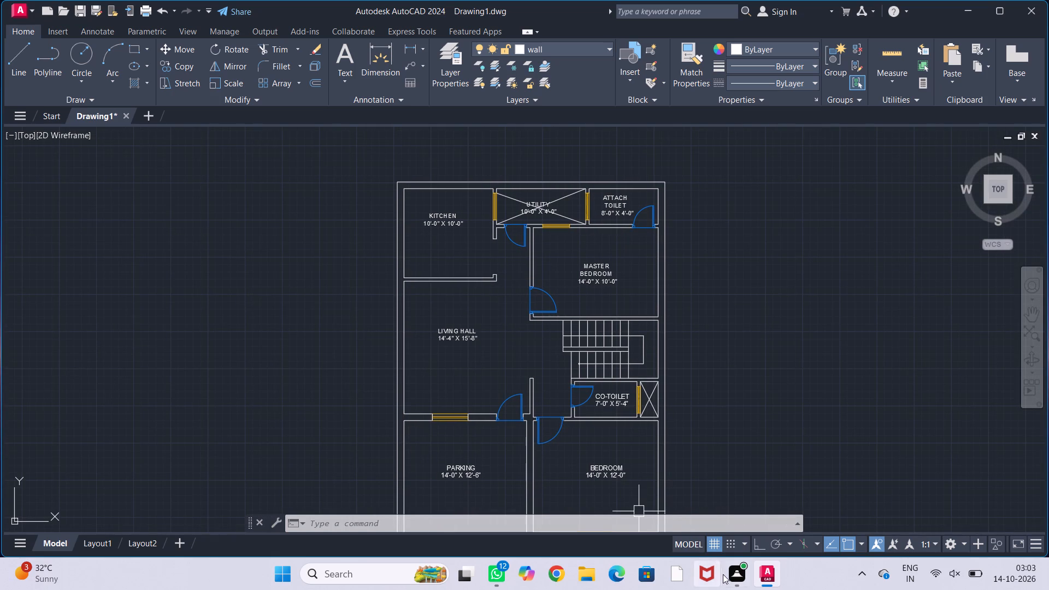
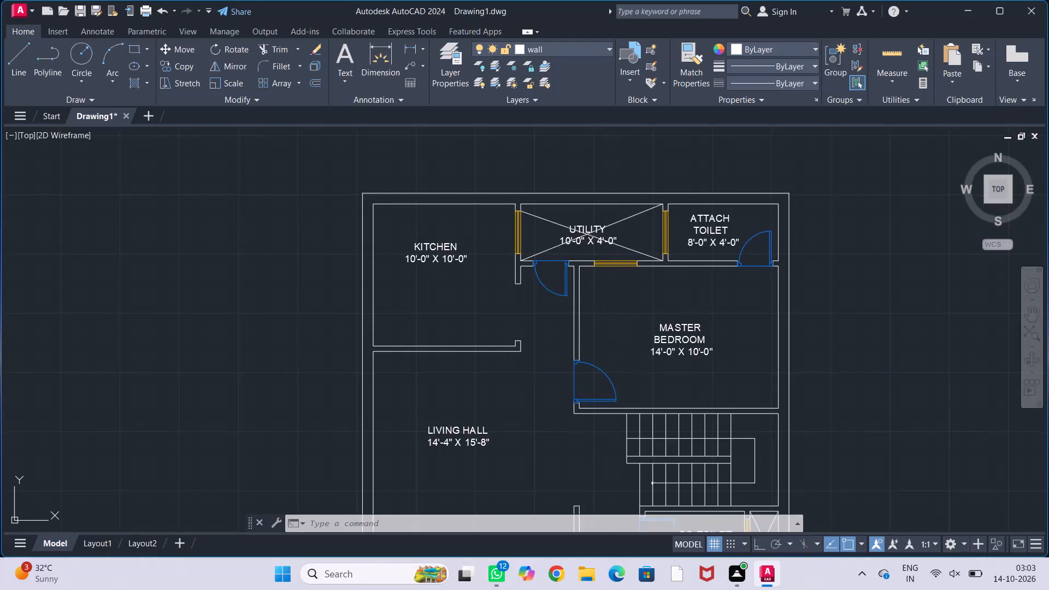
# Move the KITCHEN label southeast within its room, closer to the kitchen's east wall.
pyautogui.moveTo(409, 275); pyautogui.dragTo(481, 292, button='middle')
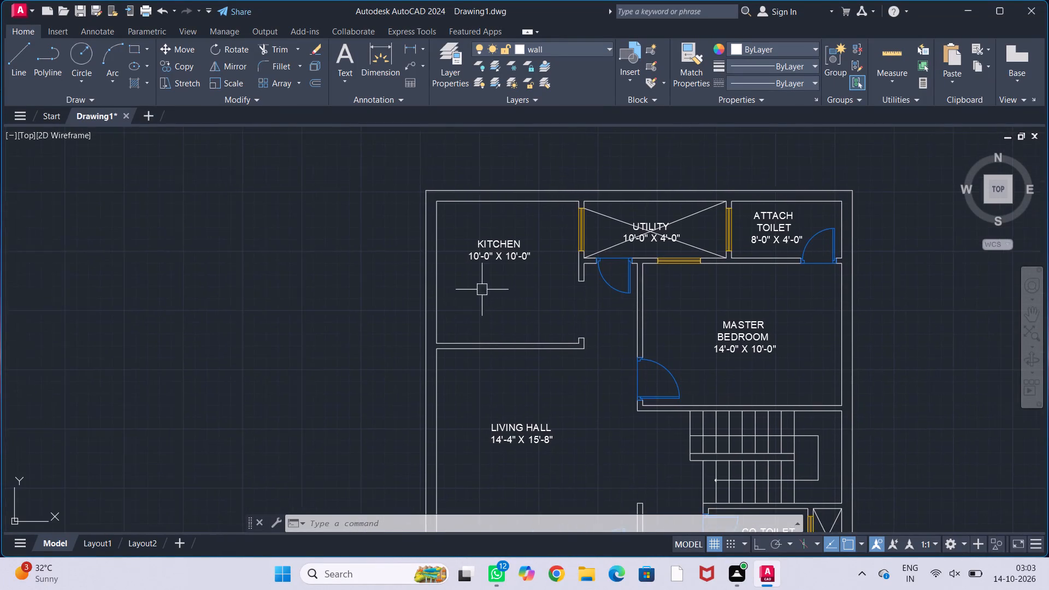
pyautogui.scroll(2, 482, 254)
pyautogui.click(499, 267)
pyautogui.press('m')
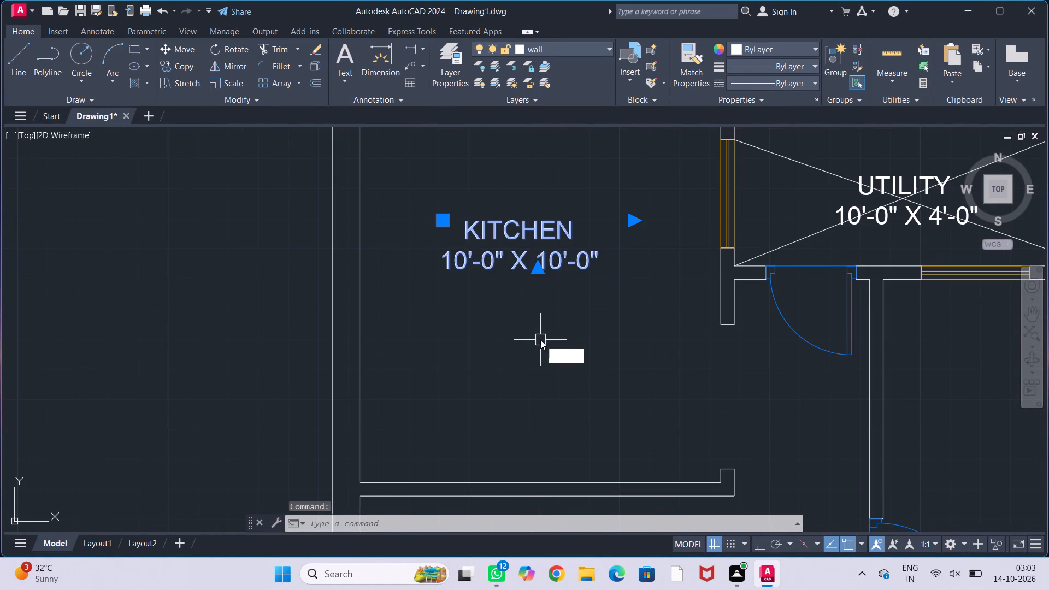
pyautogui.press('Return')
pyautogui.click(449, 269)
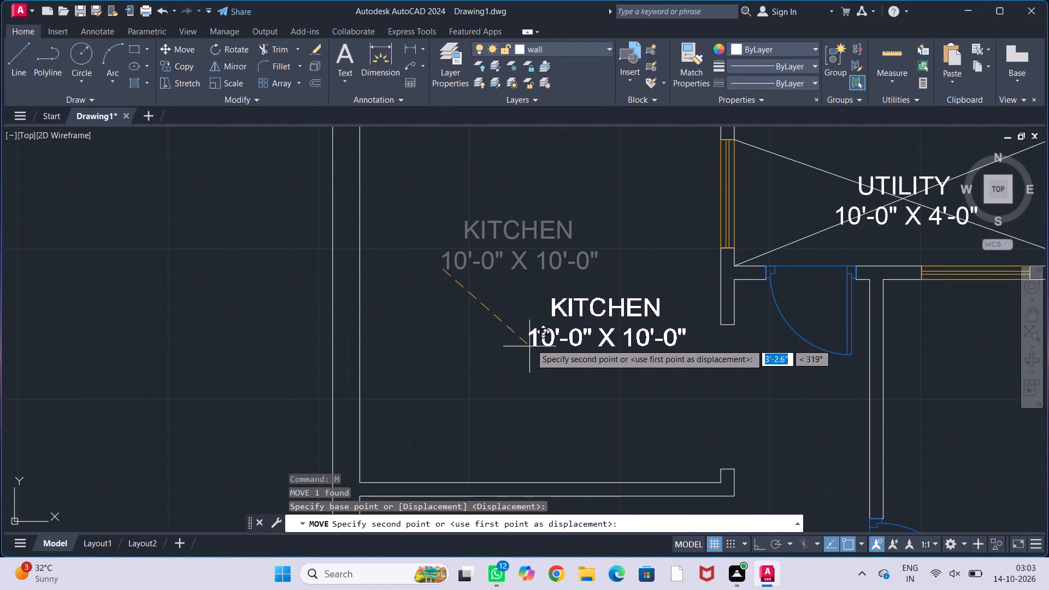
pyautogui.click(532, 312)
pyautogui.press('Escape')
pyautogui.press('Escape')
pyautogui.press('Escape')
pyautogui.press('Escape')
pyautogui.press('Escape')
pyautogui.scroll(-2, 520, 338)
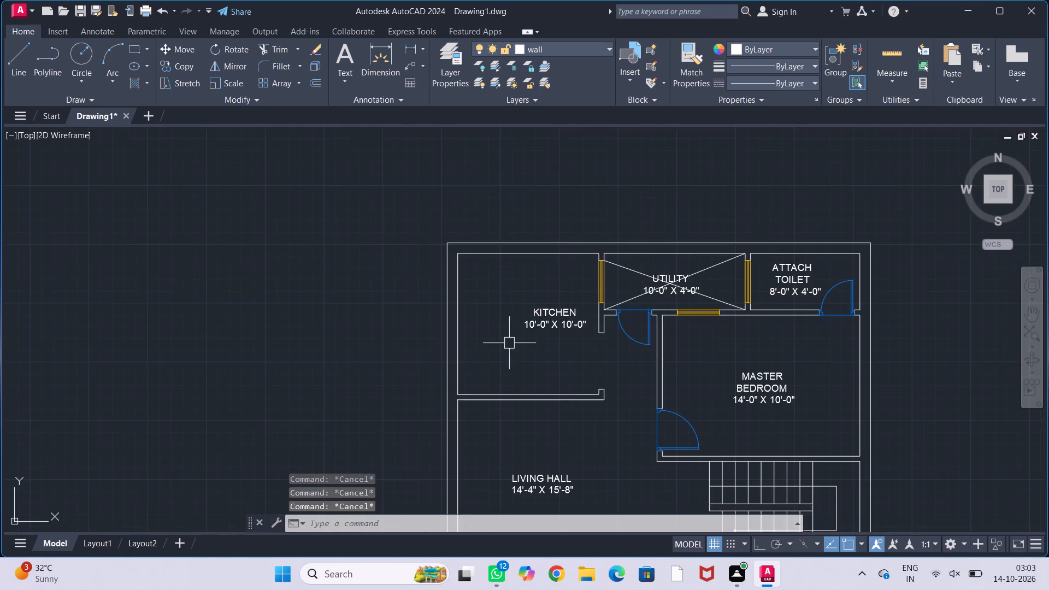
# Draw the north kitchen counter outline: a 2' line south from the north wall, continued west to the west wall.
pyautogui.moveTo(508, 344); pyautogui.dragTo(486, 329, button='middle')
pyautogui.scroll(1, 485, 278)
pyautogui.press('l')
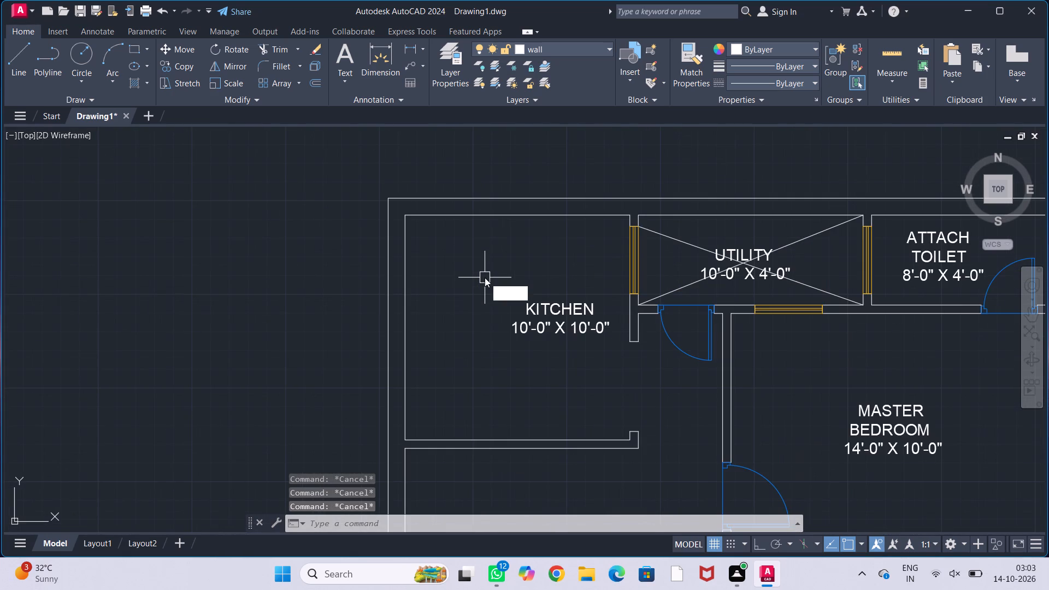
pyautogui.press('Return')
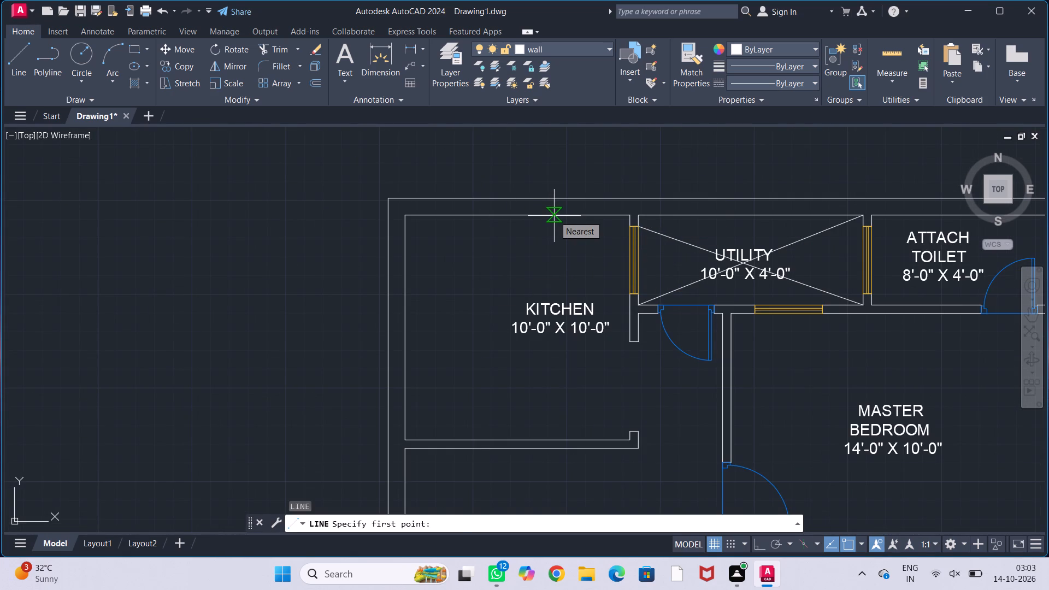
pyautogui.click(554, 216)
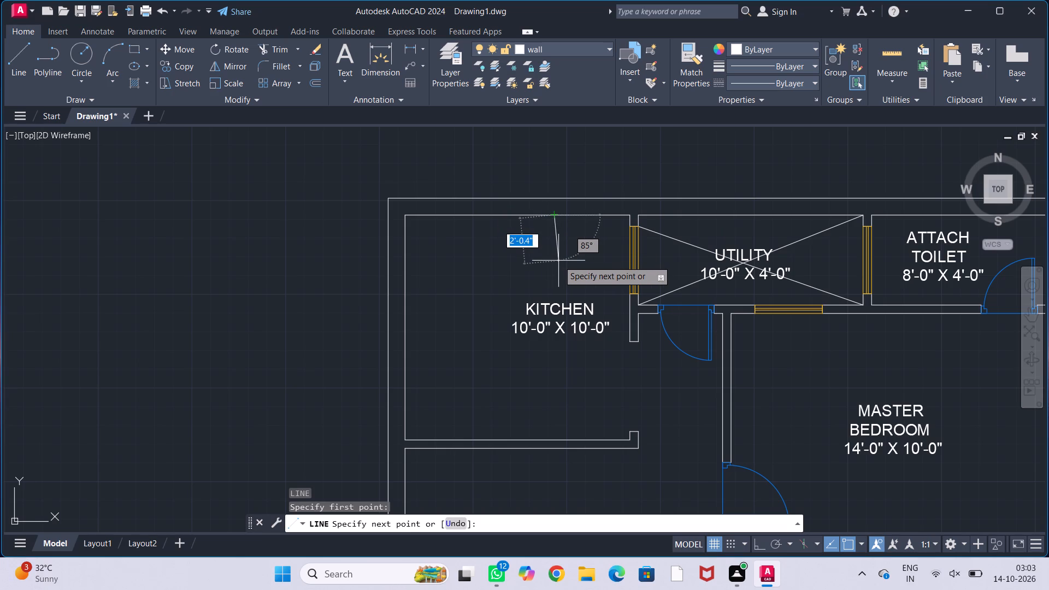
pyautogui.press('F8')
pyautogui.write("2'")
pyautogui.press('Return')
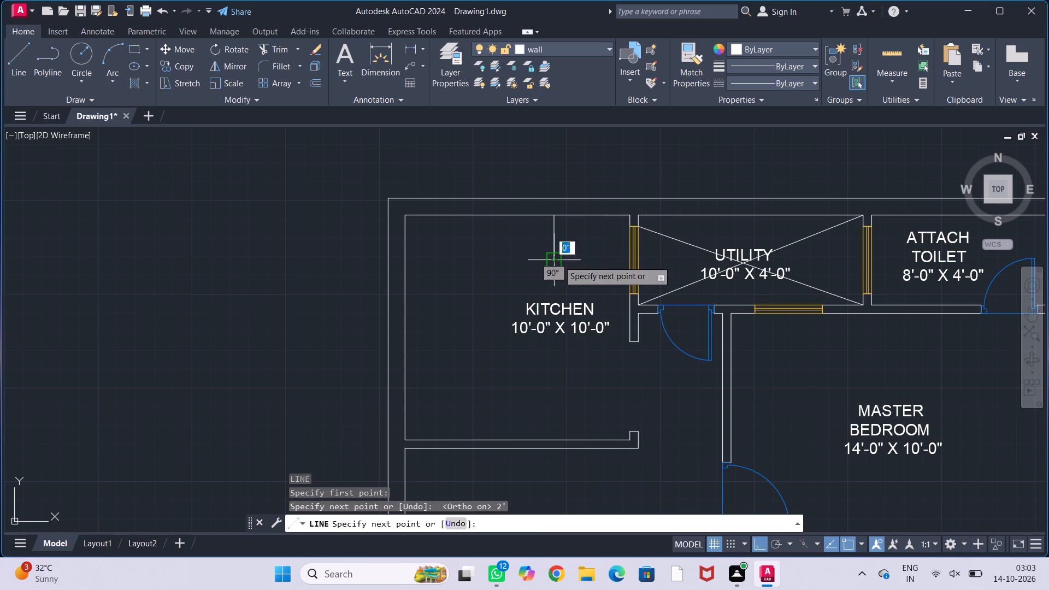
pyautogui.click(404, 254)
pyautogui.press('Escape')
pyautogui.press('Escape')
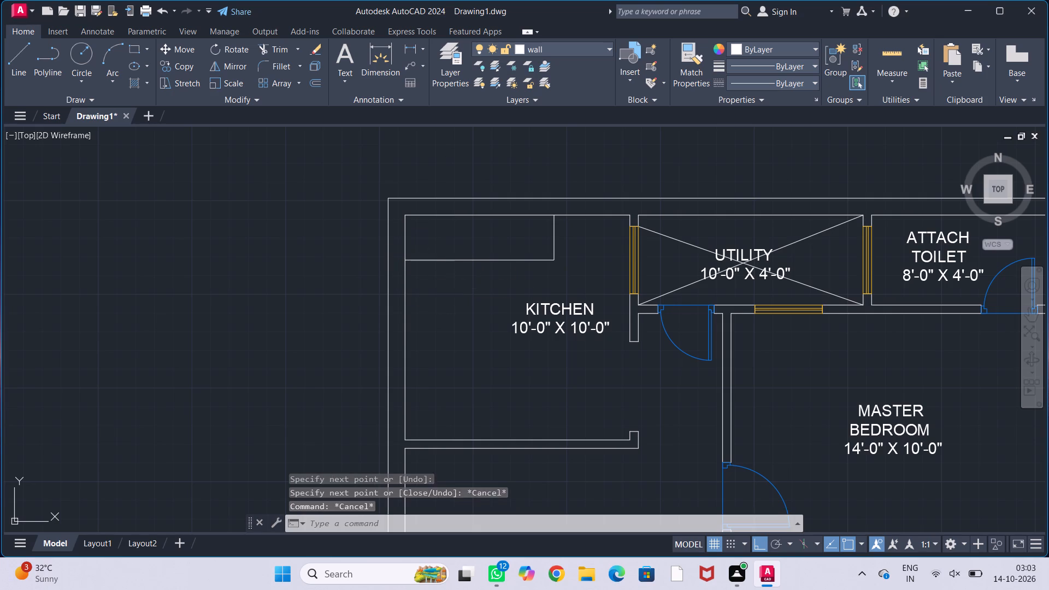
pyautogui.press('Escape')
pyautogui.press('Escape')
# Draw the west kitchen counter outline: a 2' line east from the west wall, continued north to the north counter's edge.
pyautogui.moveTo(456, 302); pyautogui.dragTo(456, 275, button='middle')
pyautogui.press('l')
pyautogui.press('Return')
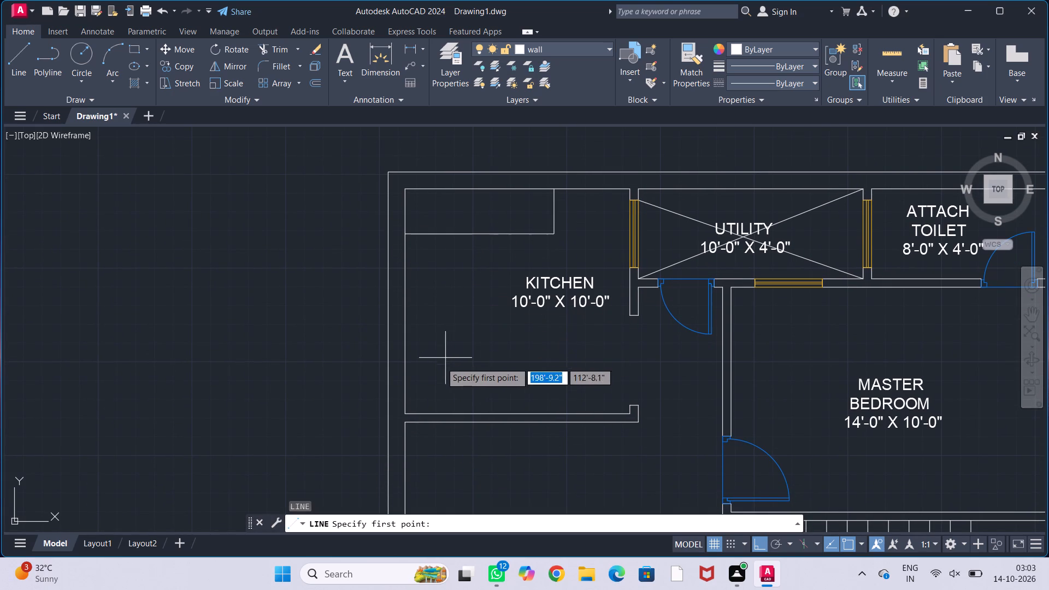
pyautogui.click(405, 357)
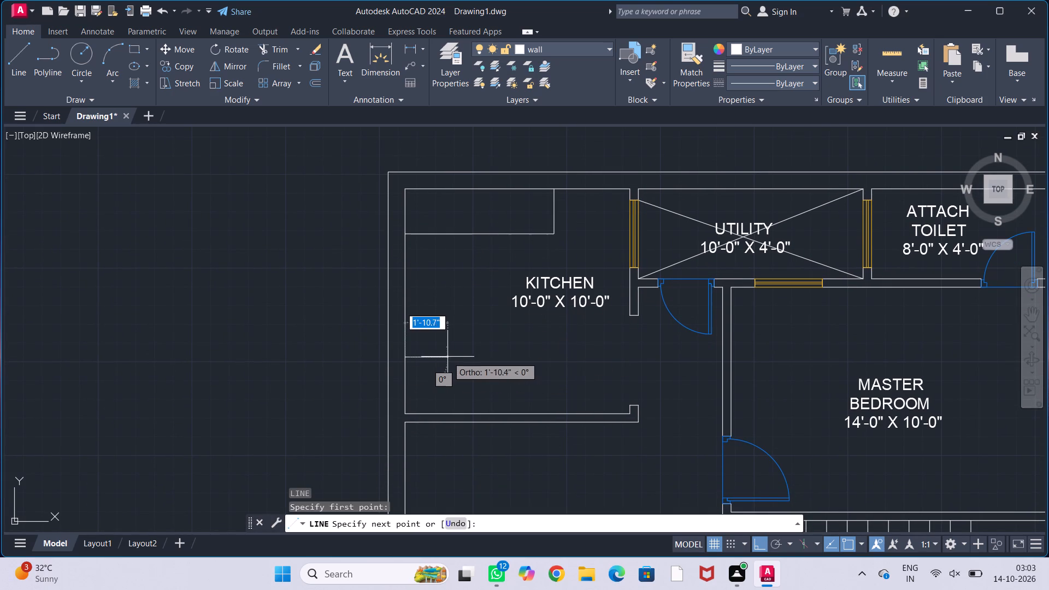
pyautogui.write("2'")
pyautogui.press('Return')
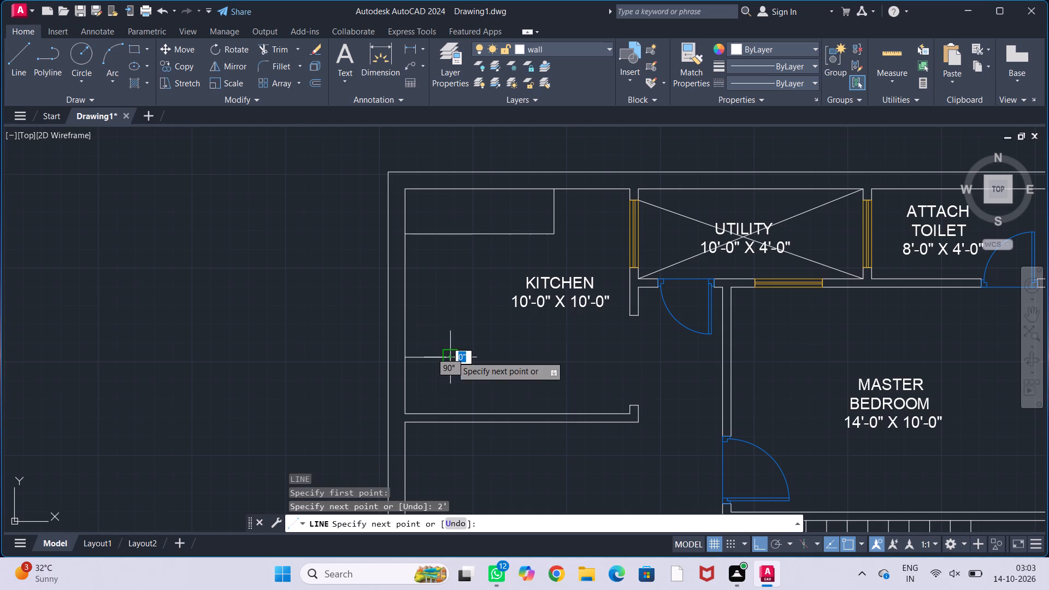
pyautogui.click(451, 231)
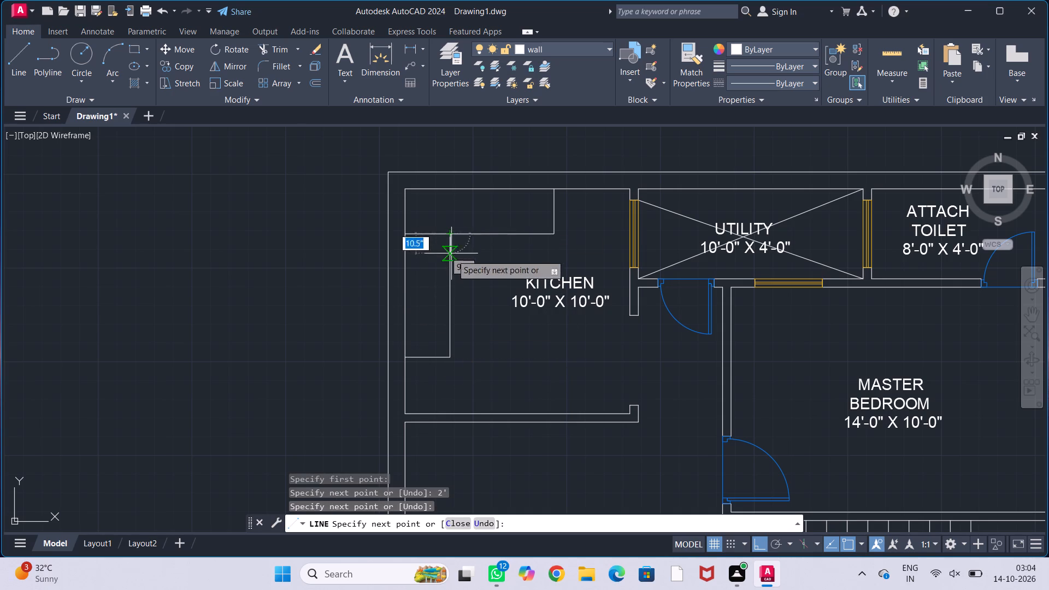
pyautogui.press('Escape')
pyautogui.press('Escape')
pyautogui.press('Escape')
pyautogui.press('Escape')
pyautogui.press('Escape')
# Trim the north counter's edge line where it crosses the west counter, leaving one L-shaped counter.
pyautogui.write('TR')
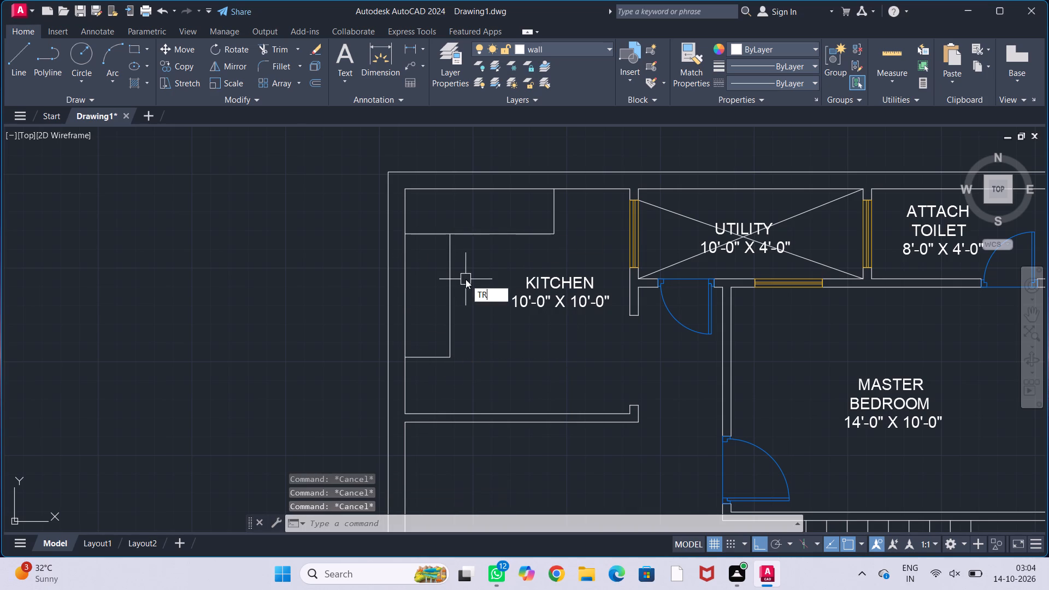
pyautogui.press('Return')
pyautogui.click(426, 235)
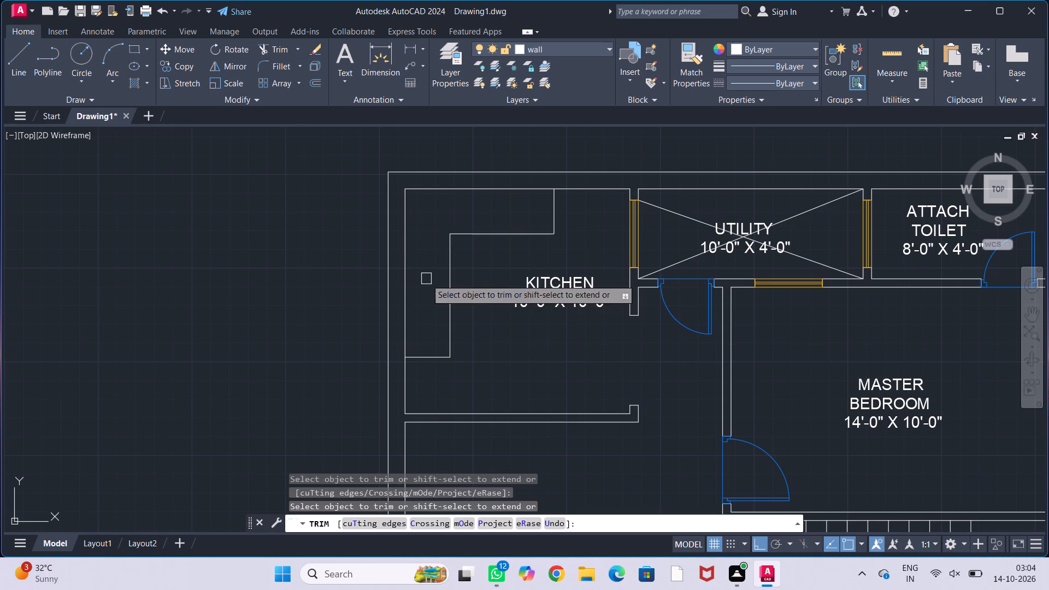
pyautogui.press('Escape')
pyautogui.press('Escape')
pyautogui.press('Escape')
pyautogui.press('Escape')
# Draw a rectangle about 1'-10" wide by 2'-0" deep in the kitchen's southwest corner, just south of the west counter.
pyautogui.moveTo(431, 293); pyautogui.dragTo(419, 275, button='middle')
pyautogui.moveTo(509, 371); pyautogui.dragTo(491, 313, button='middle')
pyautogui.scroll(1, 414, 313)
pyautogui.moveTo(412, 305); pyautogui.dragTo(431, 285, button='middle')
pyautogui.write('REC')
pyautogui.press('Return')
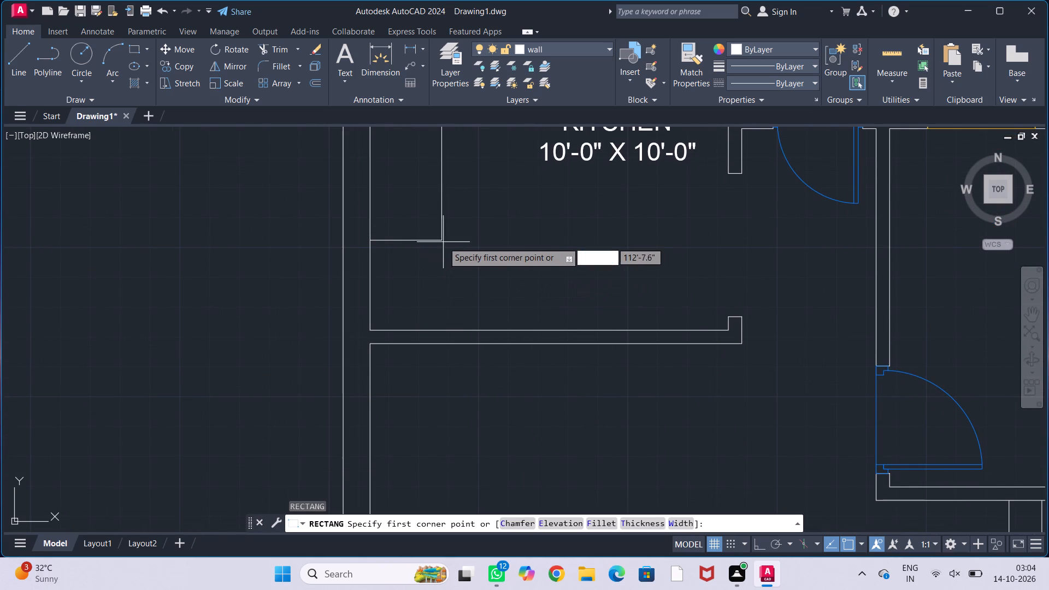
pyautogui.click(443, 253)
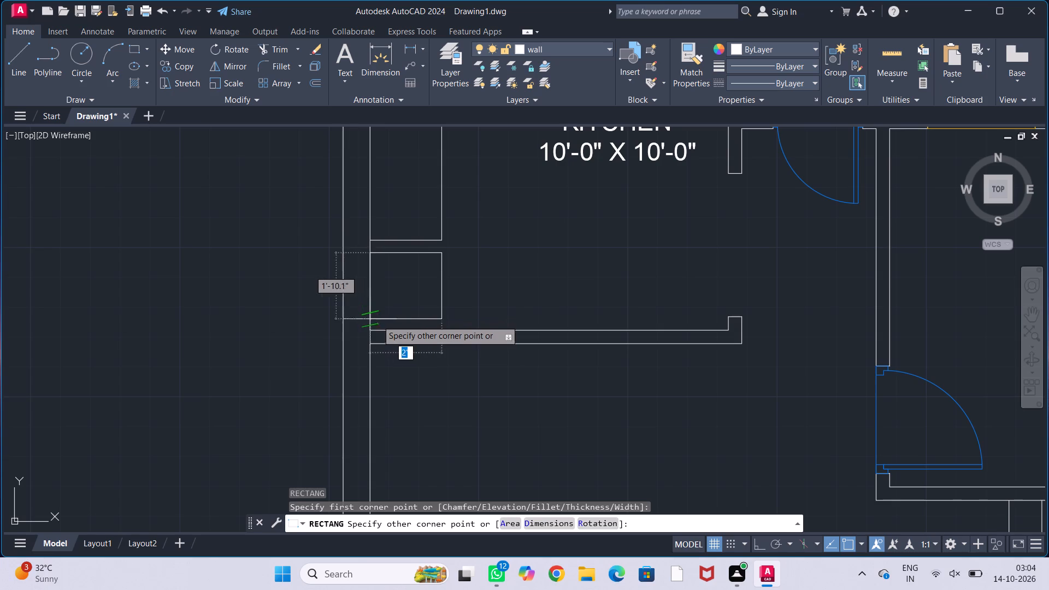
pyautogui.scroll(2, 377, 321)
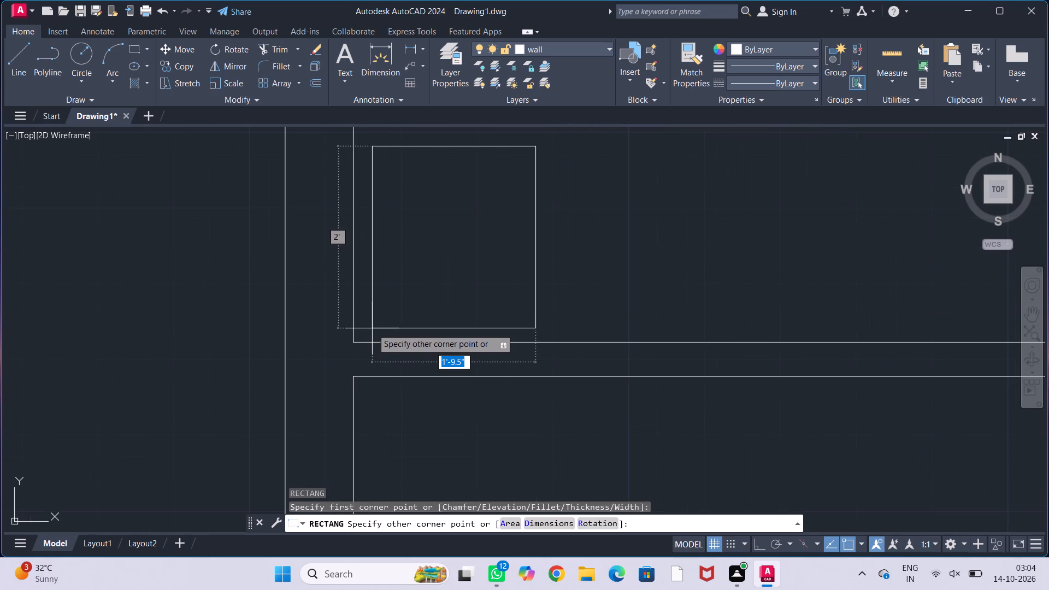
pyautogui.click(369, 328)
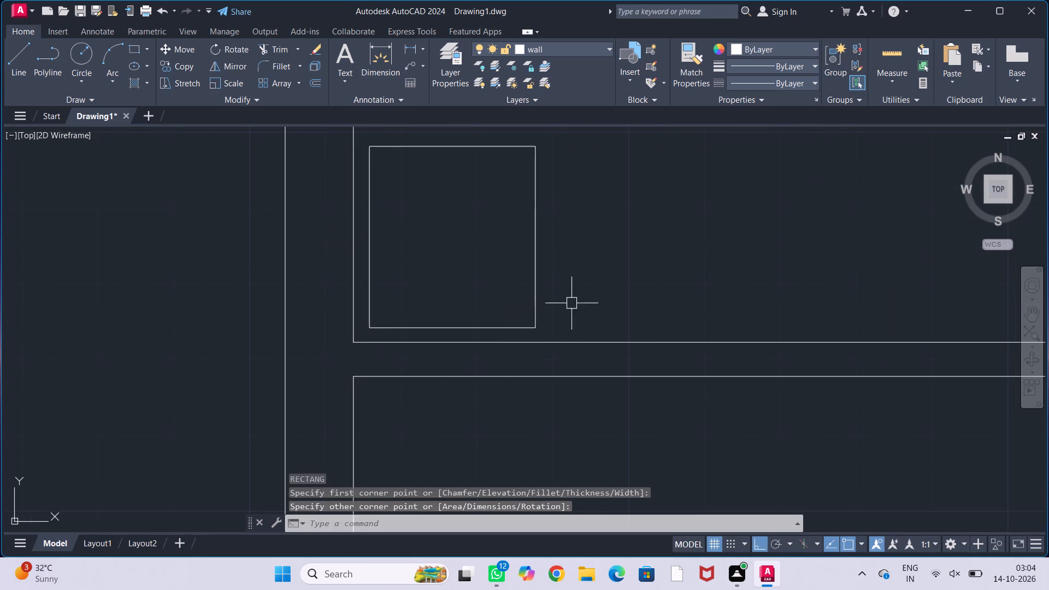
pyautogui.press('Escape')
pyautogui.press('Escape')
pyautogui.press('Escape')
pyautogui.press('Escape')
# Move the southwest corner rectangle slightly north, closer to the end of the west counter.
pyautogui.scroll(-2, 588, 291)
pyautogui.moveTo(605, 274); pyautogui.dragTo(538, 308, button='middle')
pyautogui.scroll(-1, 551, 294)
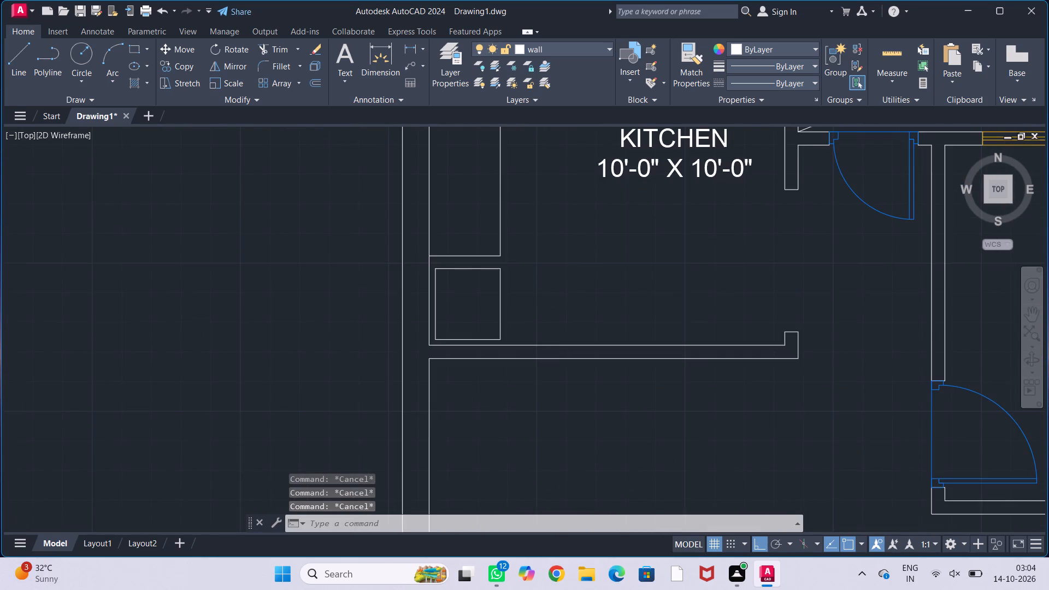
pyautogui.moveTo(551, 294); pyautogui.dragTo(526, 310, button='middle')
pyautogui.scroll(1, 446, 318)
pyautogui.click(521, 333)
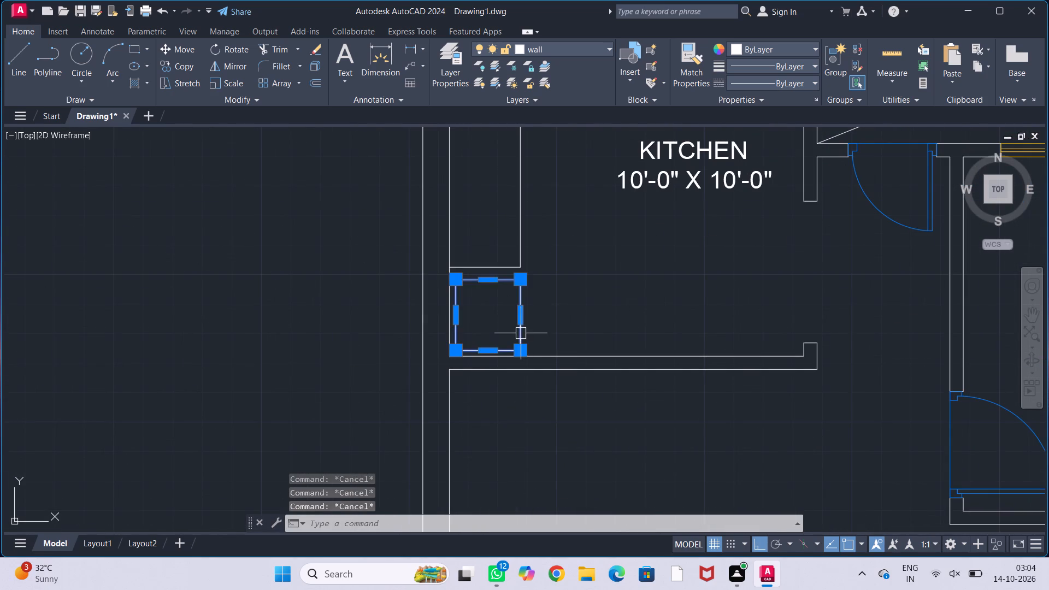
pyautogui.scroll(1, 529, 311)
pyautogui.press('m')
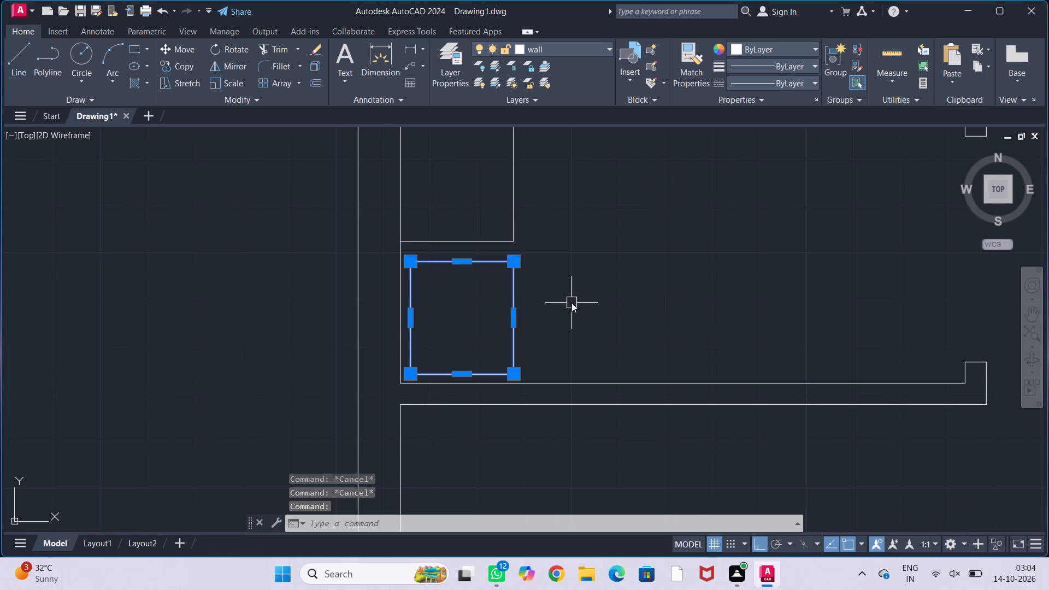
pyautogui.press('Return')
pyautogui.click(458, 260)
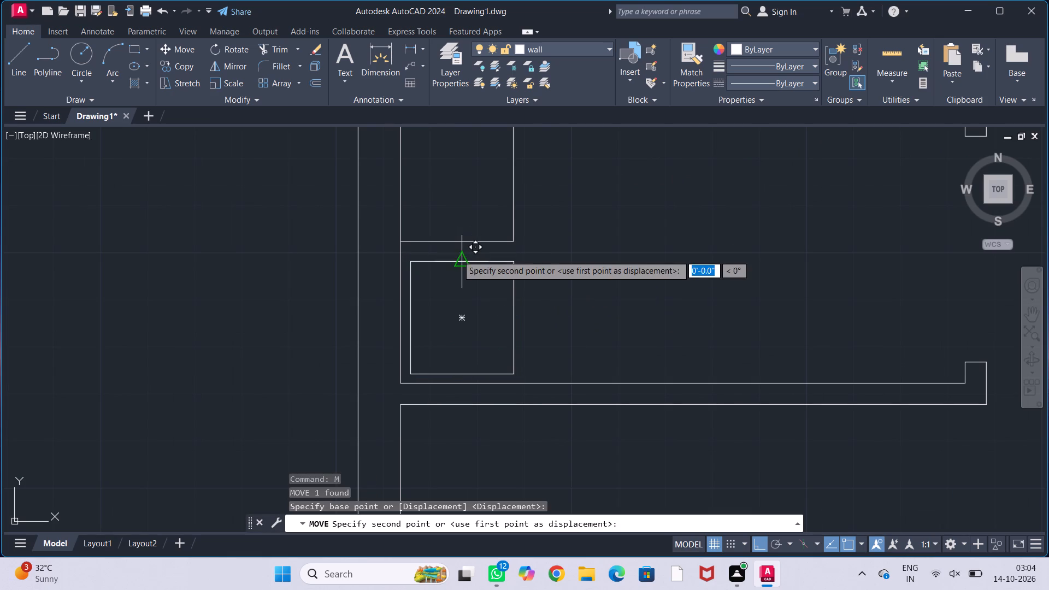
pyautogui.click(457, 253)
pyautogui.scroll(-1, 543, 267)
pyautogui.moveTo(590, 263); pyautogui.dragTo(545, 303, button='middle')
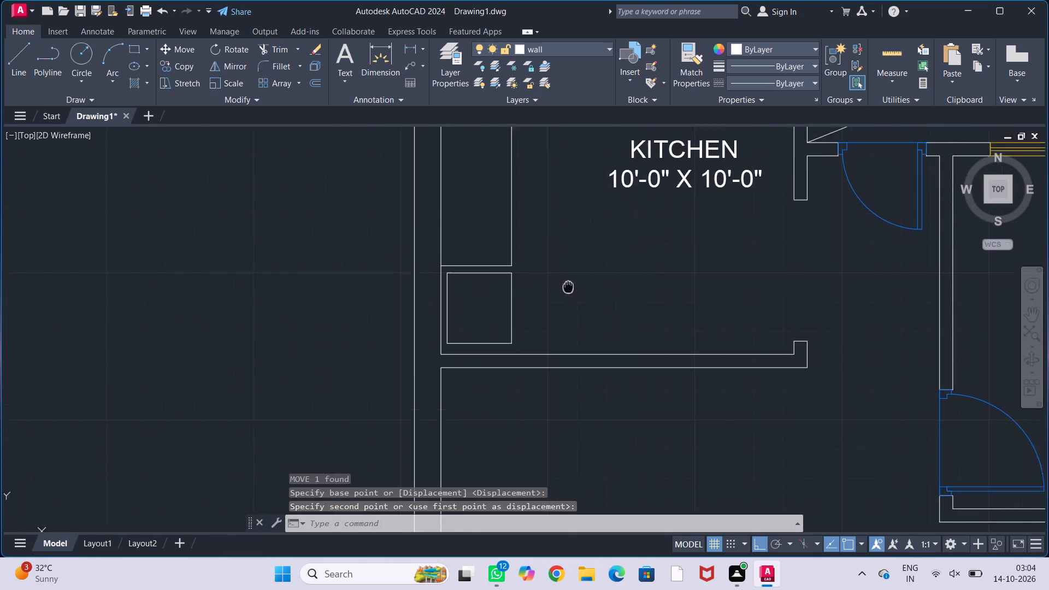
pyautogui.moveTo(545, 303); pyautogui.dragTo(537, 310, button='middle')
pyautogui.scroll(-1, 546, 298)
pyautogui.moveTo(551, 294); pyautogui.dragTo(522, 320, button='middle')
pyautogui.press('Escape')
pyautogui.press('Escape')
pyautogui.press('Escape')
pyautogui.press('Escape')
# Stretch the east edge of the southwest corner rectangle about 4.5" to the east.
pyautogui.moveTo(521, 322); pyautogui.dragTo(499, 320, button='middle')
pyautogui.moveTo(491, 312); pyautogui.dragTo(506, 298, button='middle')
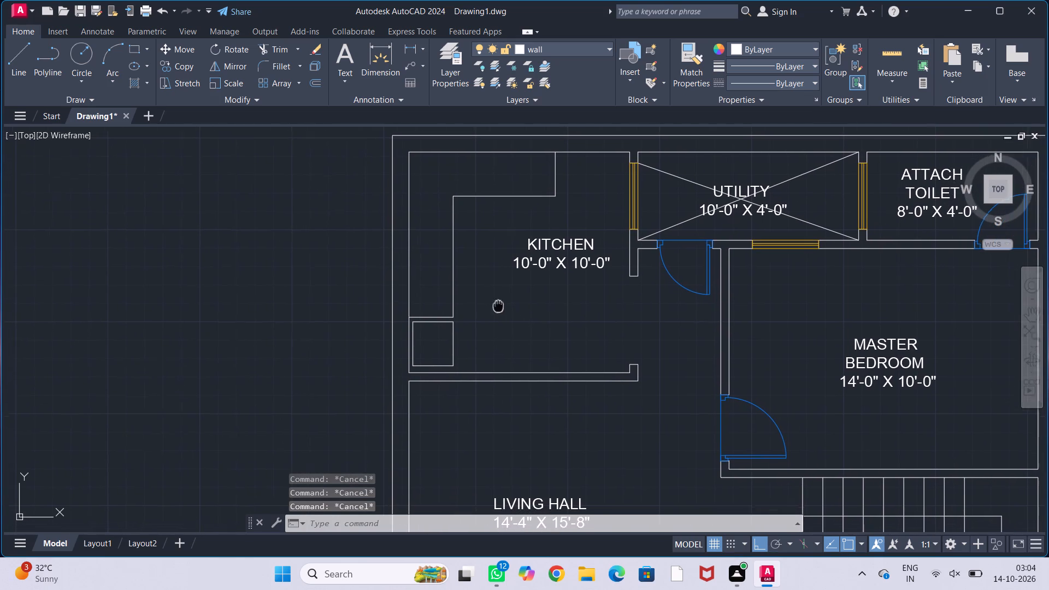
pyautogui.moveTo(506, 298); pyautogui.dragTo(510, 293, button='middle')
pyautogui.scroll(2, 471, 321)
pyautogui.click(457, 354)
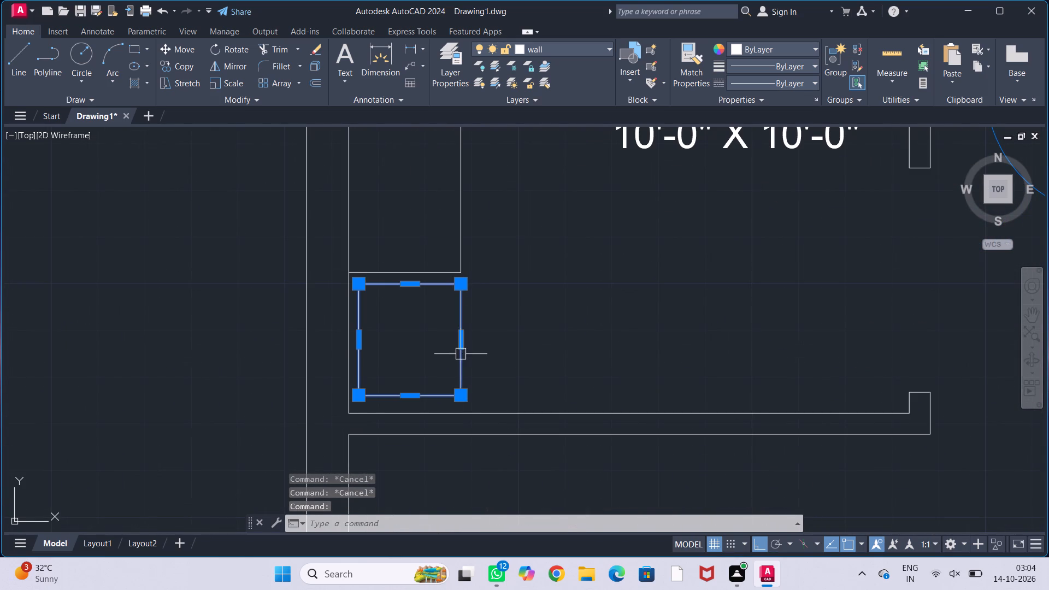
pyautogui.click(467, 341)
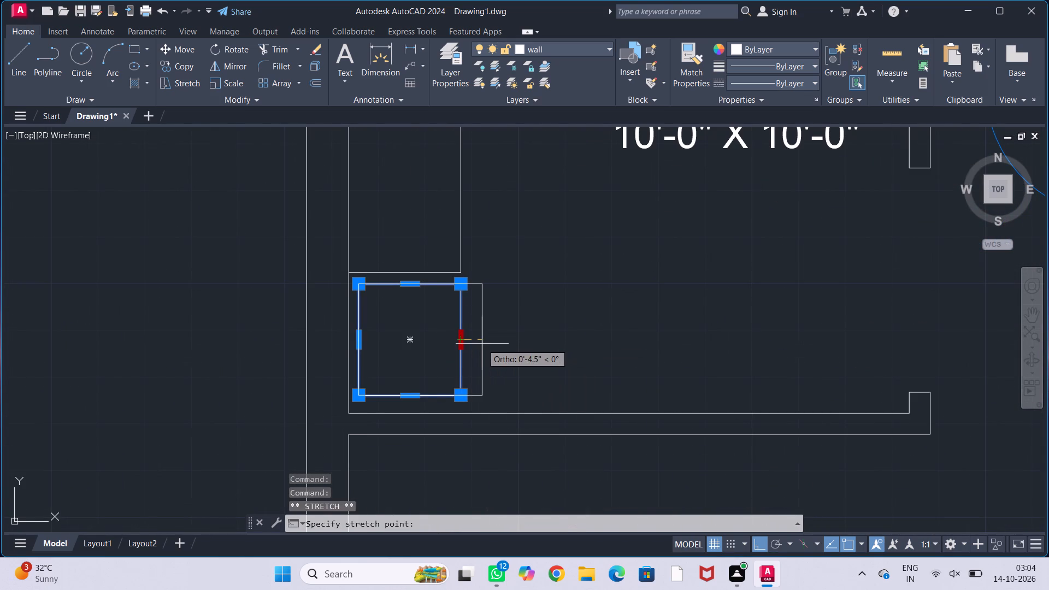
pyautogui.click(482, 344)
pyautogui.press('Escape')
pyautogui.press('Escape')
pyautogui.press('Escape')
# Draw a rectangle inside the north counter, between its east end and the inner corner of the L.
pyautogui.scroll(-2, 541, 328)
pyautogui.moveTo(575, 310); pyautogui.dragTo(537, 348, button='middle')
pyautogui.moveTo(505, 329); pyautogui.dragTo(508, 351, button='middle')
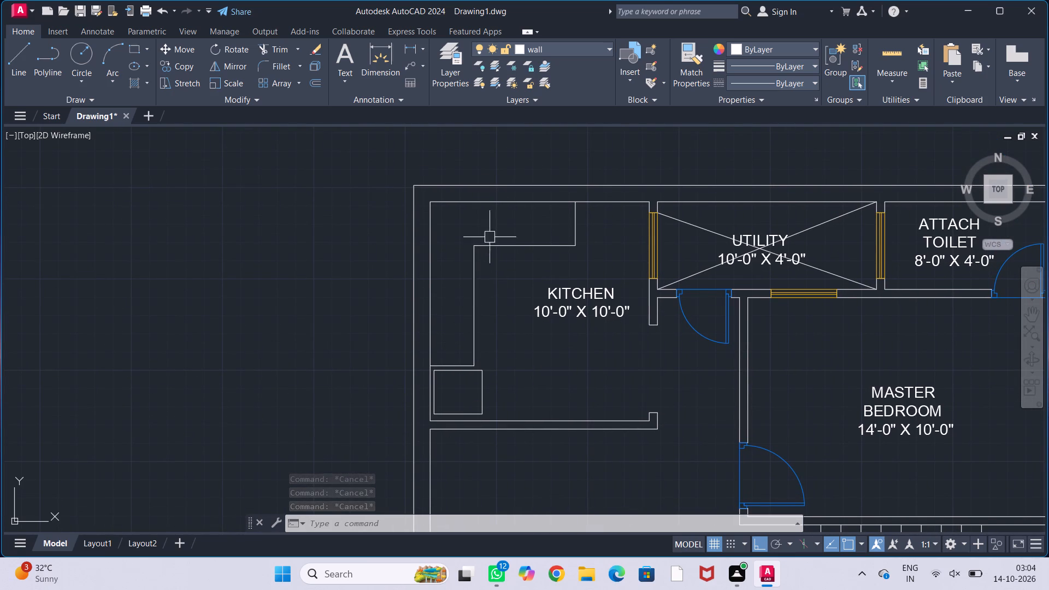
pyautogui.scroll(1, 502, 210)
pyautogui.moveTo(509, 232); pyautogui.dragTo(444, 234, button='middle')
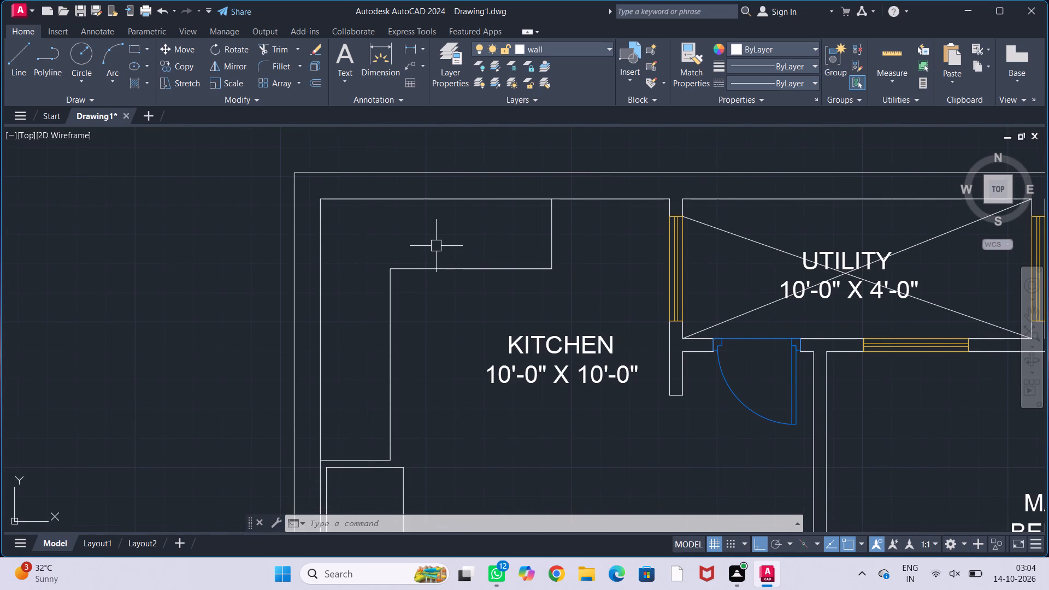
pyautogui.write('REC')
pyautogui.press('Return')
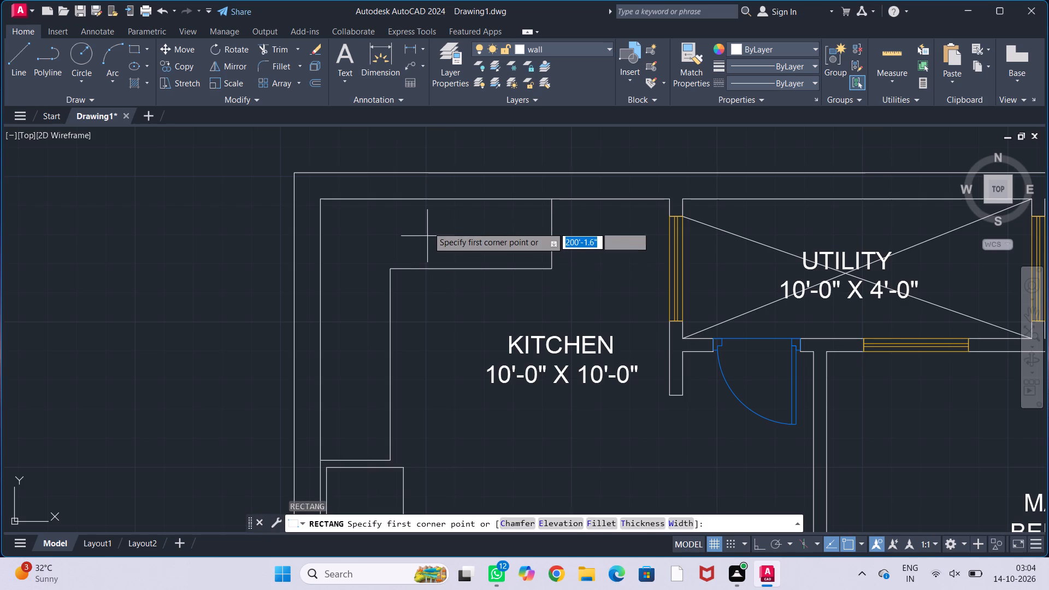
pyautogui.scroll(1, 424, 219)
pyautogui.click(425, 200)
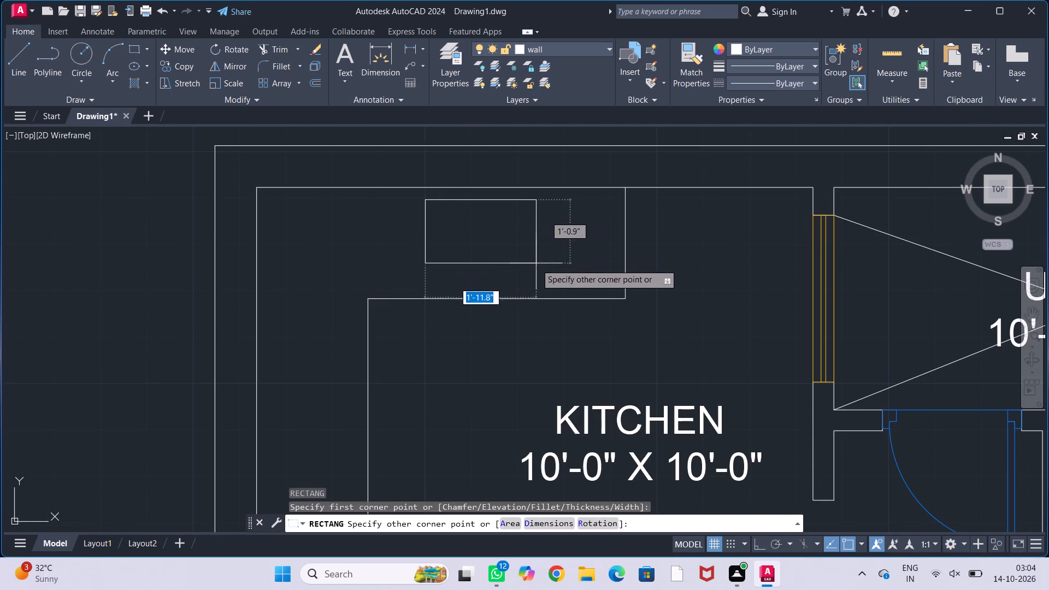
pyautogui.click(549, 282)
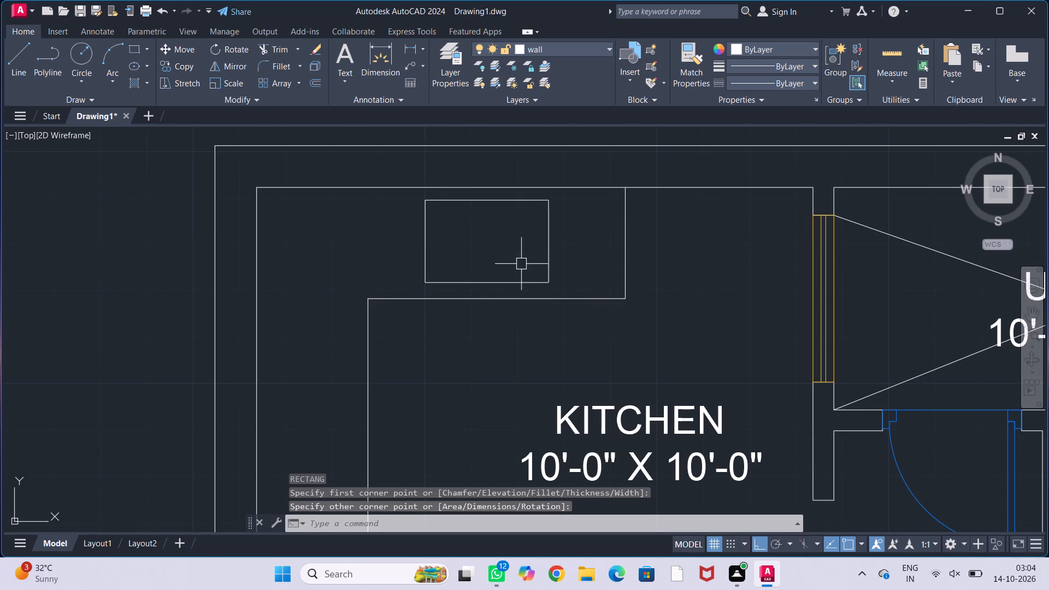
pyautogui.press('Escape')
pyautogui.press('Escape')
pyautogui.press('Escape')
# Draw a circle of about 2.4" radius inside the southwest corner of the north counter's fixture rectangle.
pyautogui.scroll(1, 505, 249)
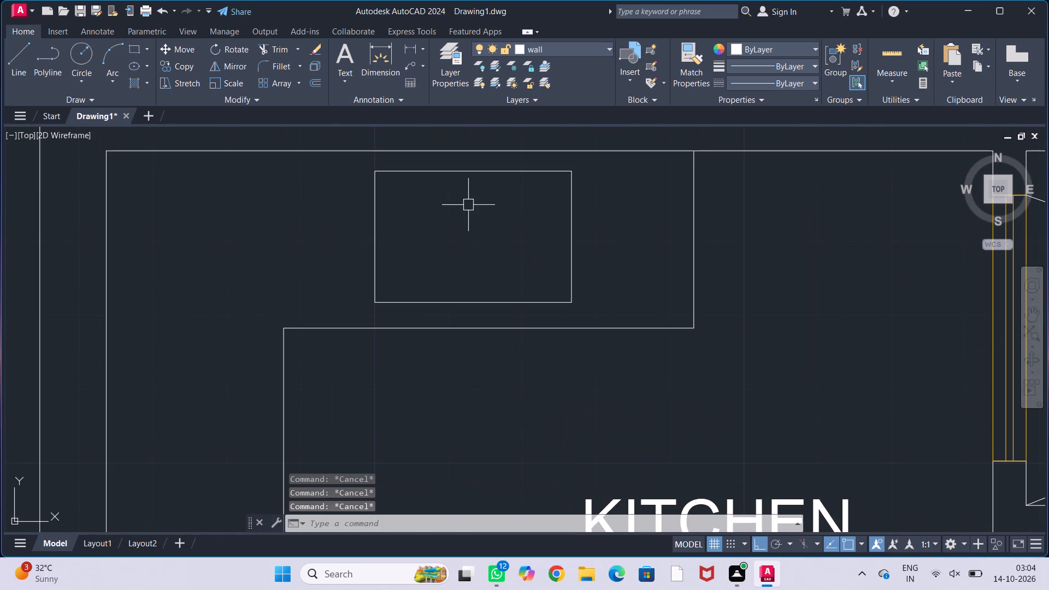
pyautogui.press('c')
pyautogui.press('Return')
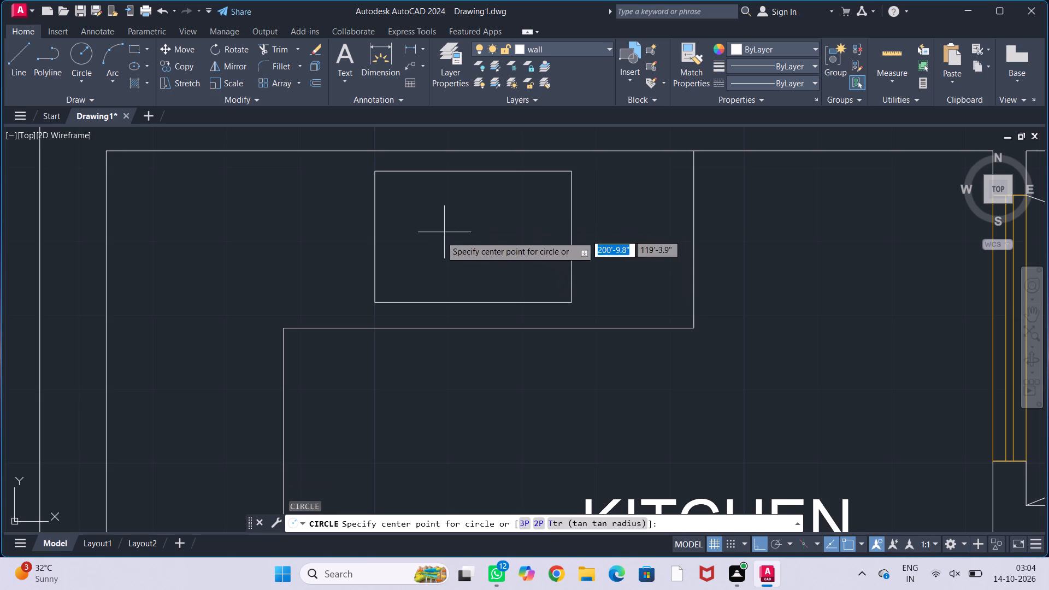
pyautogui.click(408, 275)
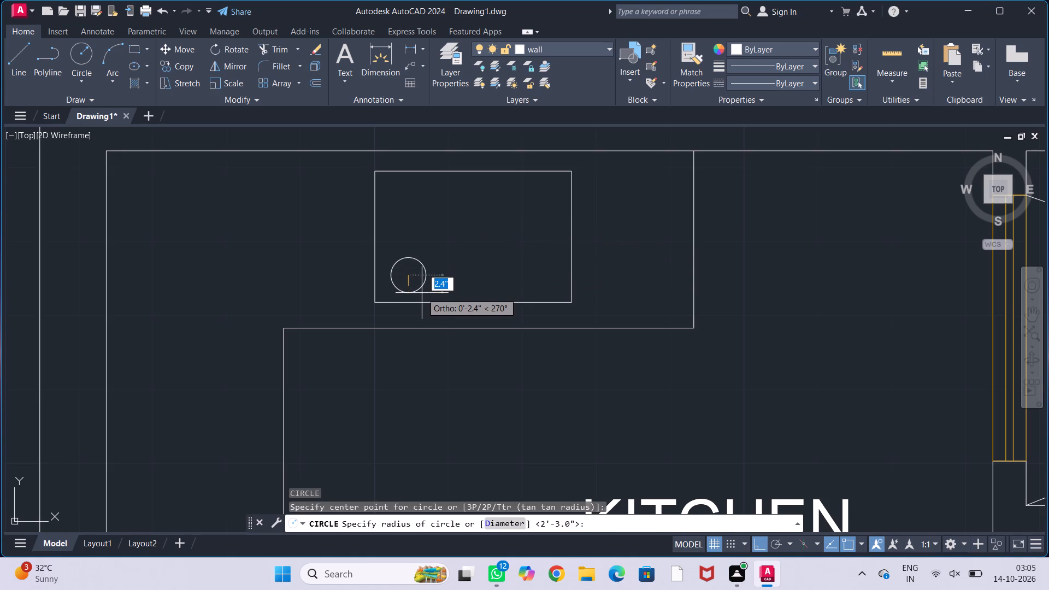
pyautogui.click(422, 293)
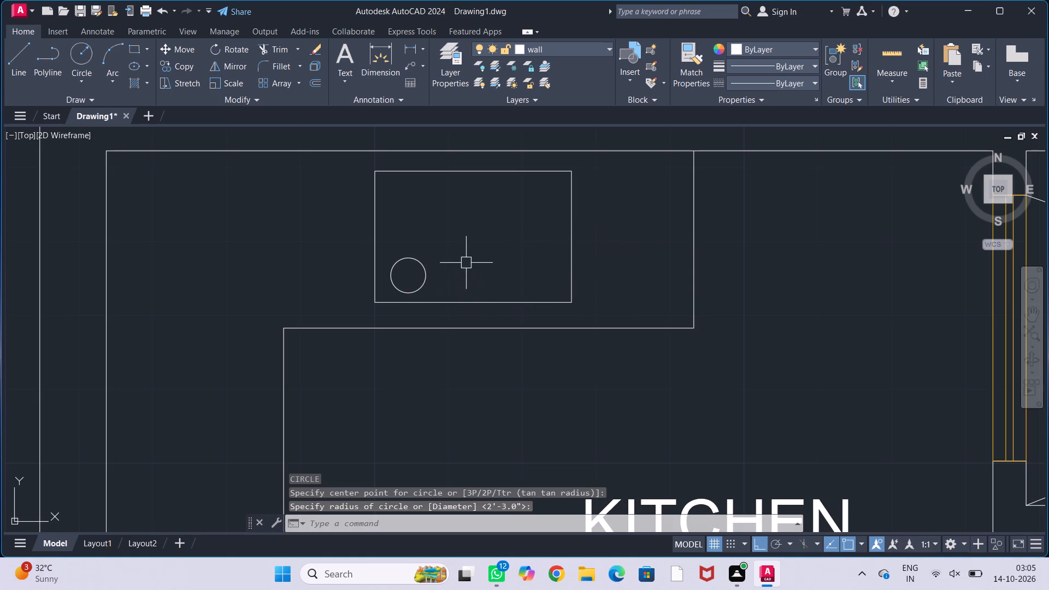
# Copy the southwest corner circle about 1'-5.3" east, into the fixture's southeast corner.
pyautogui.click(428, 278)
pyautogui.press('c')
pyautogui.press('o')
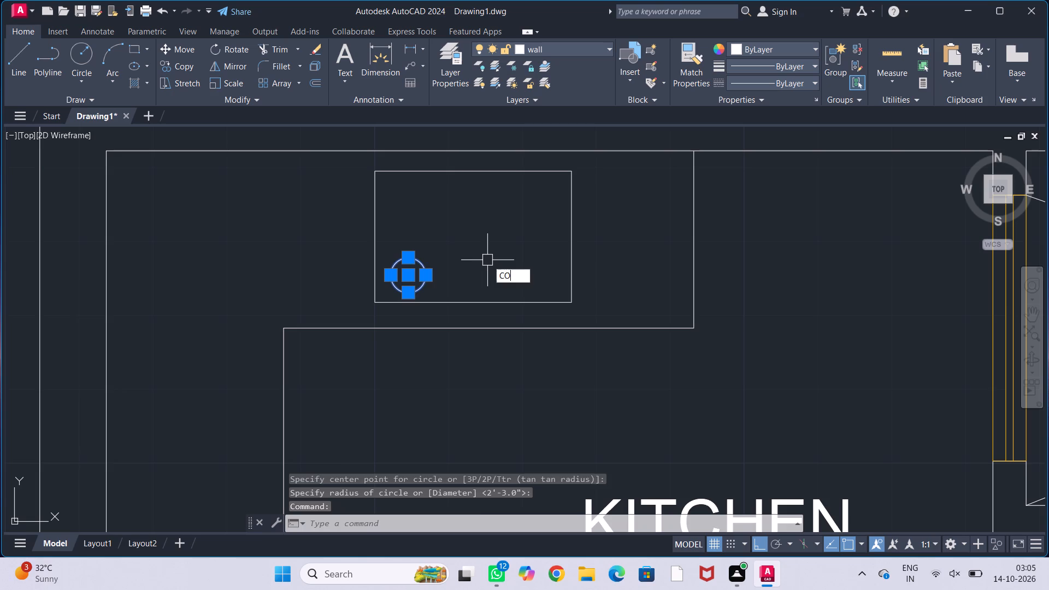
pyautogui.press('Return')
pyautogui.click(408, 276)
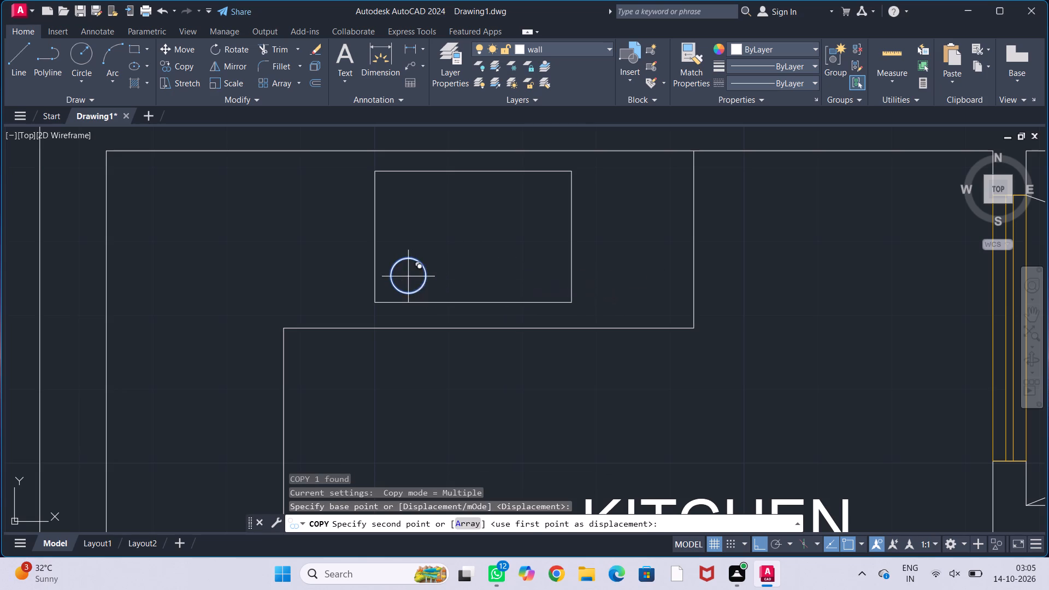
pyautogui.click(536, 280)
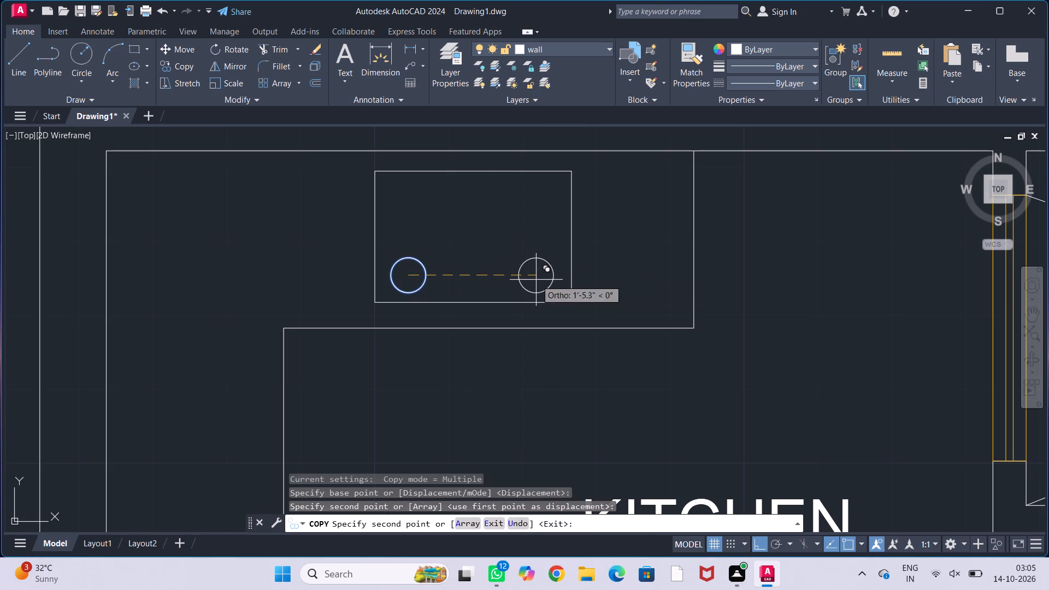
pyautogui.press('Escape')
pyautogui.press('Escape')
pyautogui.press('Escape')
# Draw a small circle of about 0.6" radius between the two large south circles, slightly west of the middle.
pyautogui.moveTo(483, 251); pyautogui.dragTo(473, 243, button='middle')
pyautogui.scroll(1, 459, 260)
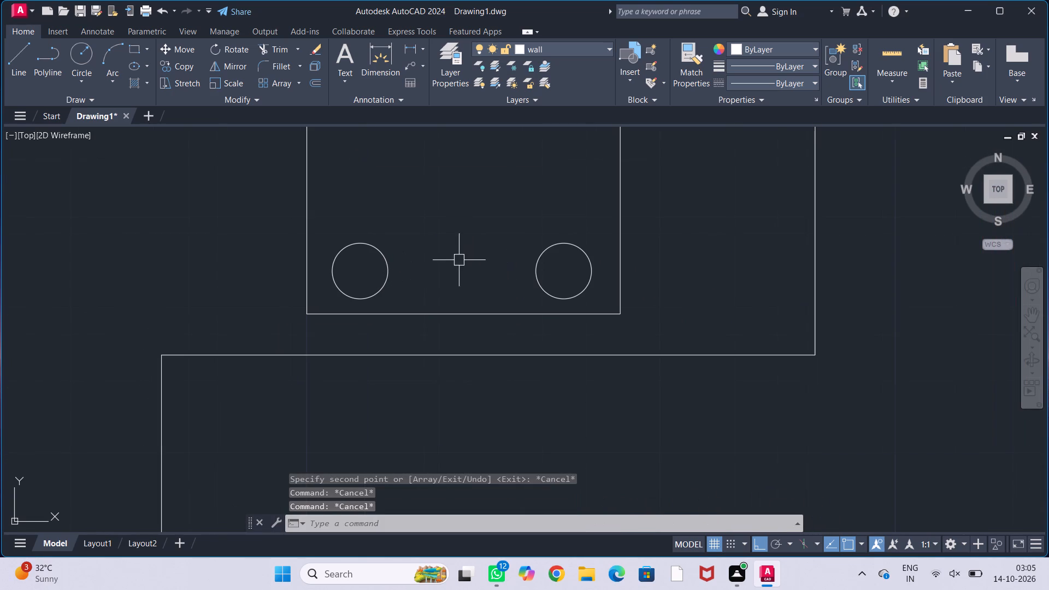
pyautogui.press('c')
pyautogui.press('Return')
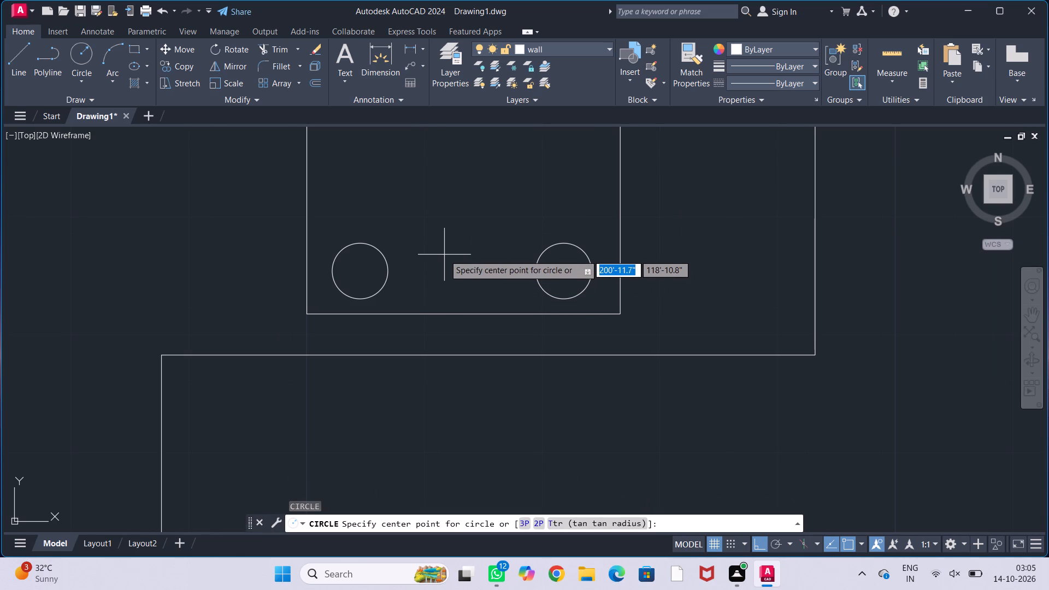
pyautogui.click(447, 259)
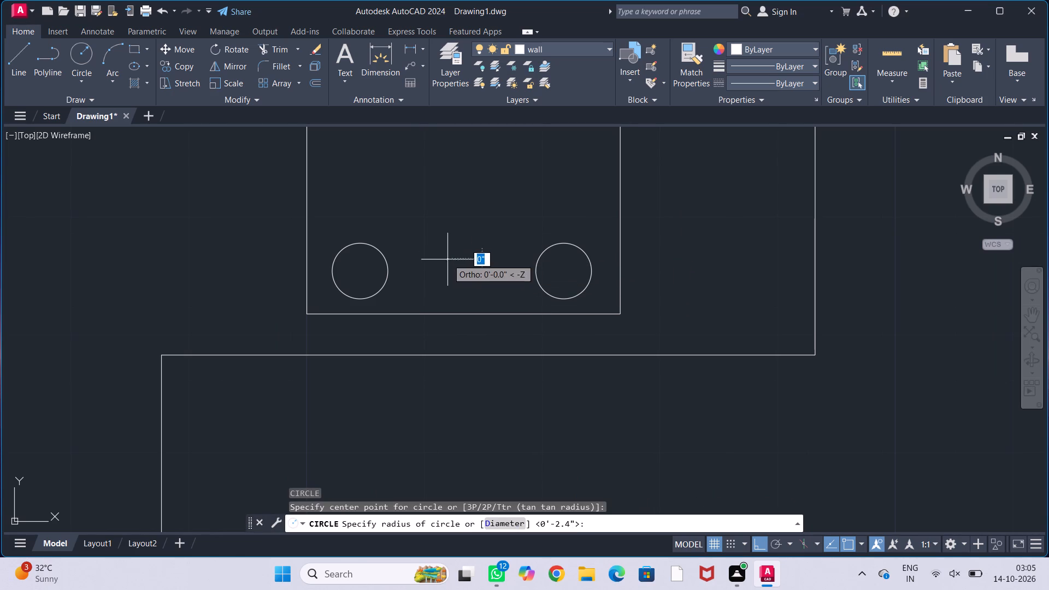
pyautogui.click(450, 266)
# Copy the small 0.6" radius circle about 3.3" east.
pyautogui.click(455, 260)
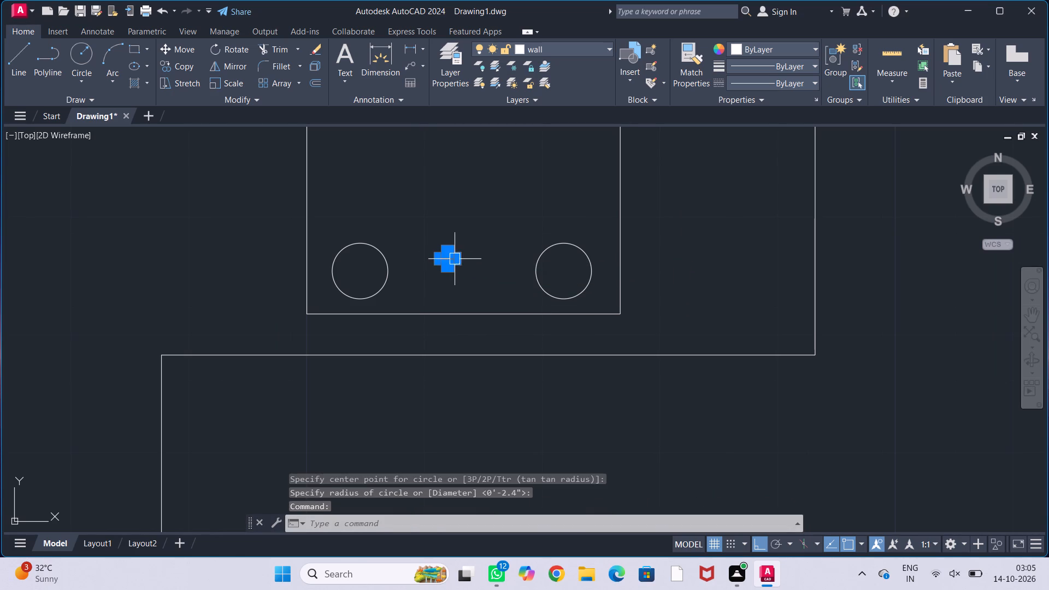
pyautogui.write('CO')
pyautogui.press('Return')
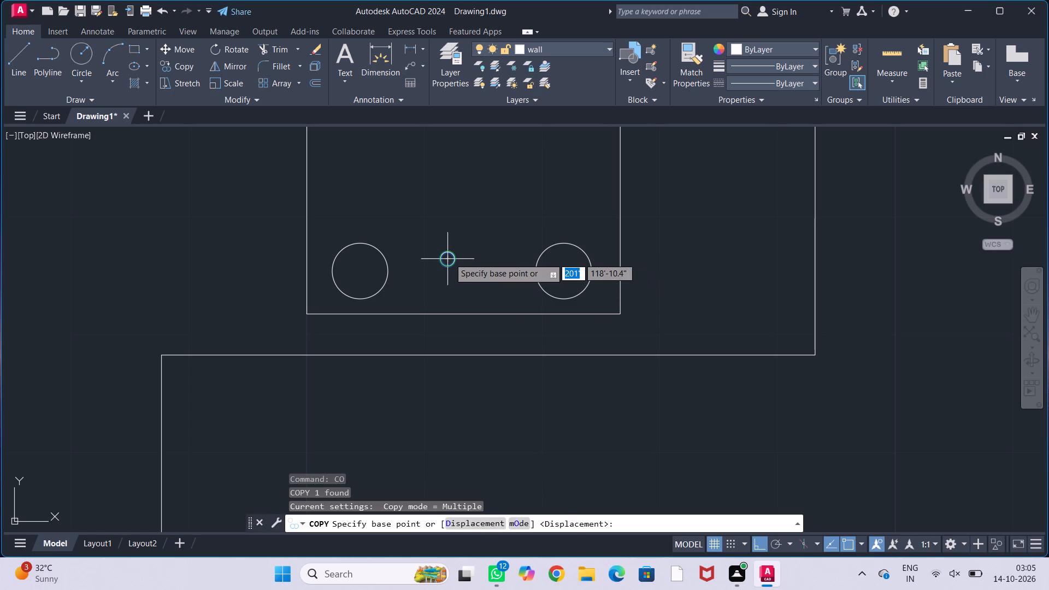
pyautogui.click(447, 258)
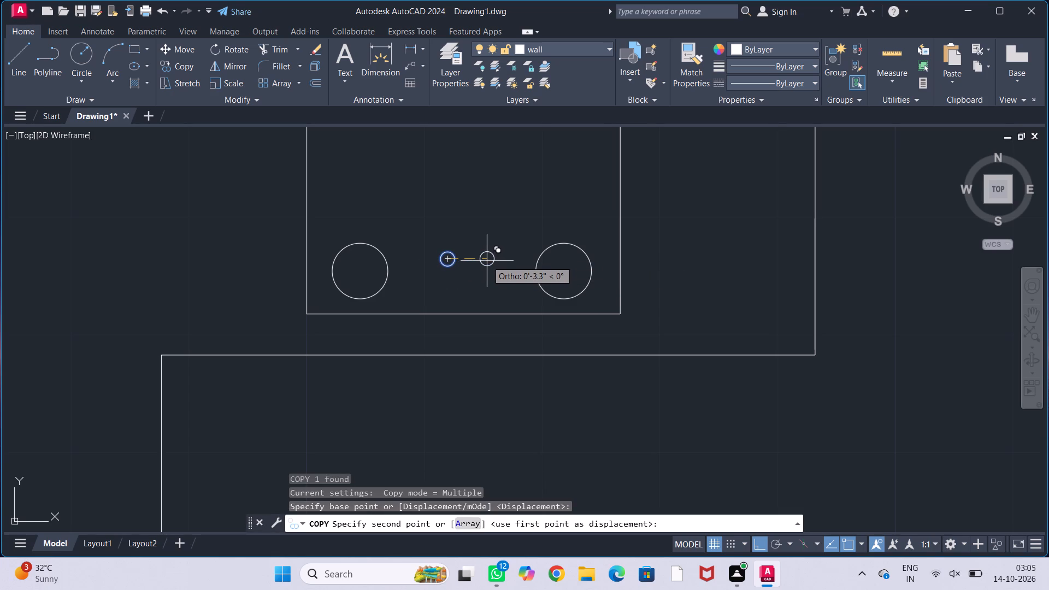
pyautogui.click(487, 261)
pyautogui.press('Escape')
pyautogui.press('Escape')
pyautogui.press('Escape')
pyautogui.press('Escape')
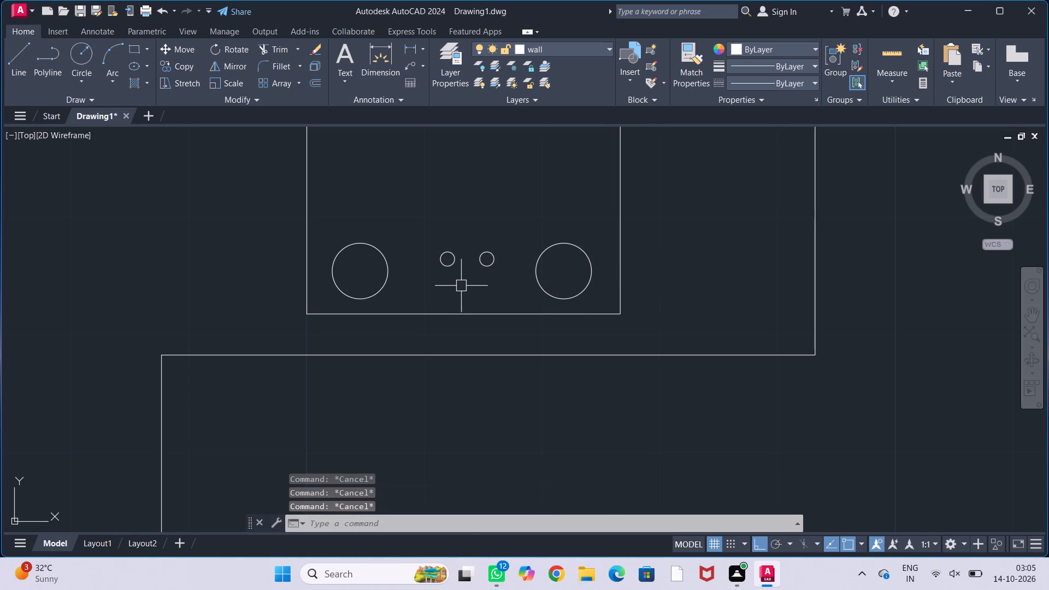
pyautogui.press('Escape')
# Draw a circle of about 0.8" radius southwest of the pair of small circles, near the fixture's south edge.
pyautogui.press('c')
pyautogui.press('Return')
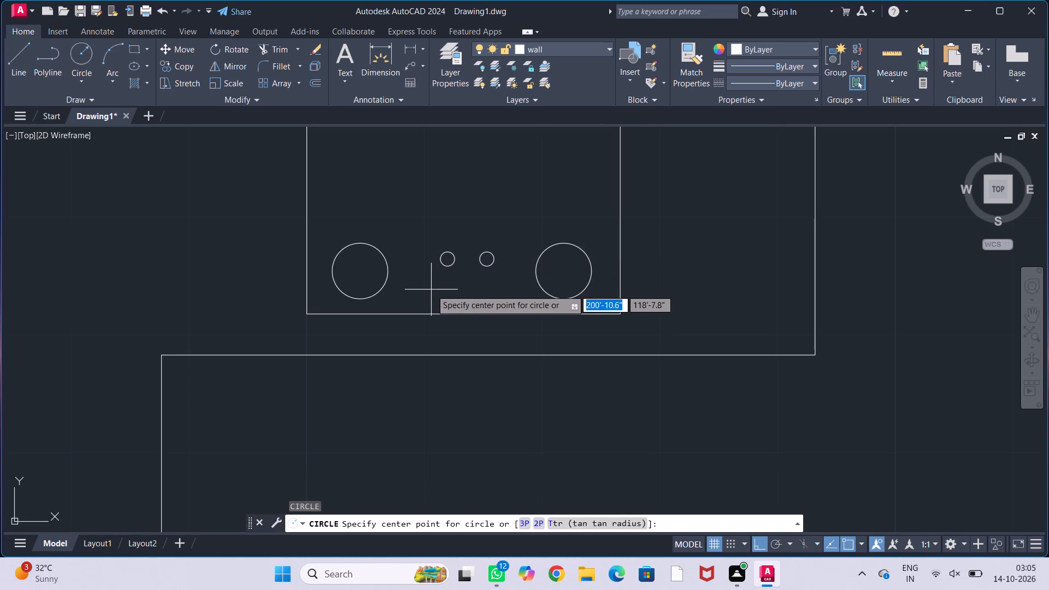
pyautogui.click(427, 288)
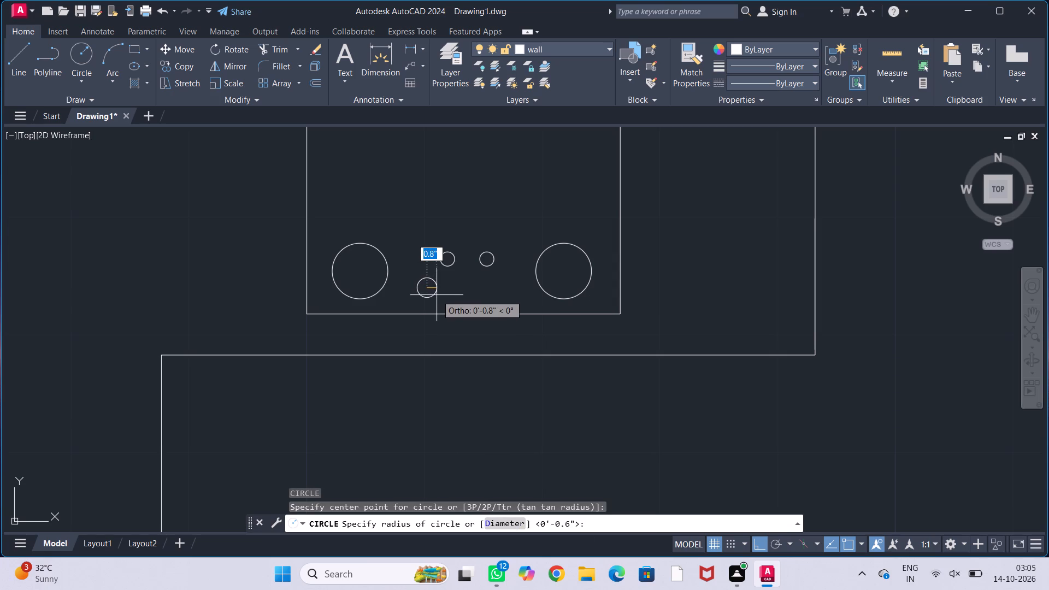
pyautogui.click(437, 295)
pyautogui.press('Escape')
pyautogui.press('Escape')
pyautogui.press('Escape')
# Copy the 0.8" radius circle about 6.7" east, mirroring its place beside the southeast large circle.
pyautogui.click(437, 289)
pyautogui.write('CO')
pyautogui.press('Return')
pyautogui.click(428, 286)
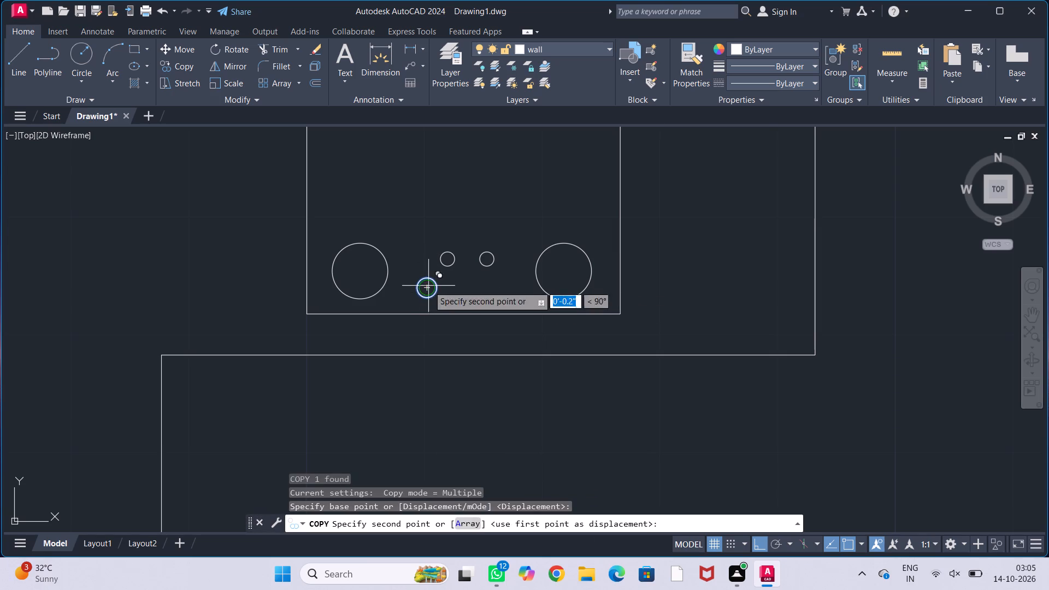
pyautogui.click(505, 290)
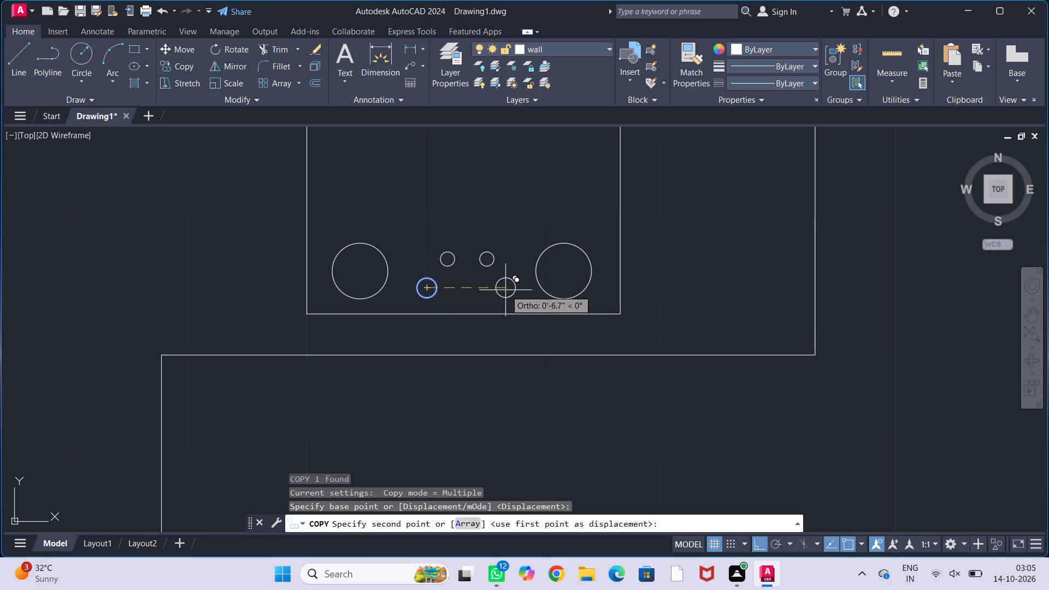
pyautogui.press('Escape')
pyautogui.press('Escape')
pyautogui.press('Escape')
pyautogui.press('Escape')
# Draw a circle of about 2.1" radius in the northwest part of the fixture rectangle.
pyautogui.scroll(-1, 521, 246)
pyautogui.moveTo(522, 226); pyautogui.dragTo(536, 256, button='middle')
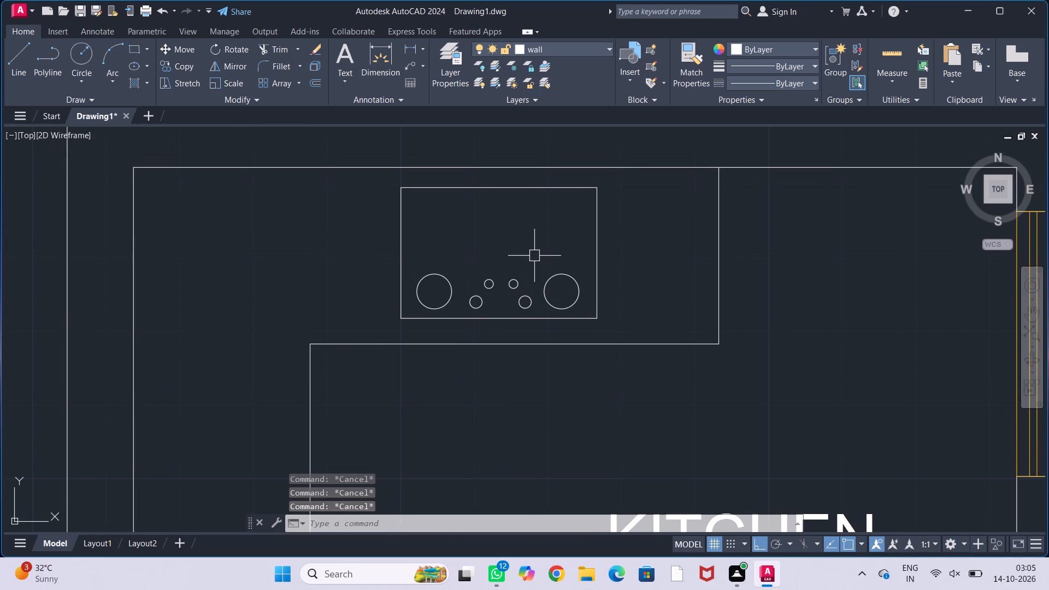
pyautogui.press('c')
pyautogui.press('Return')
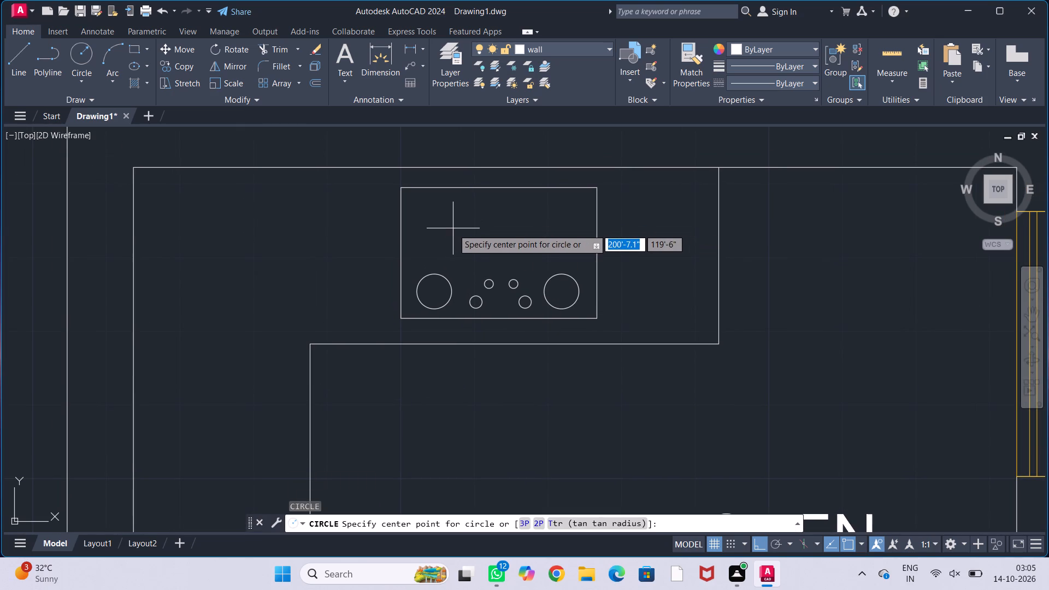
pyautogui.click(456, 225)
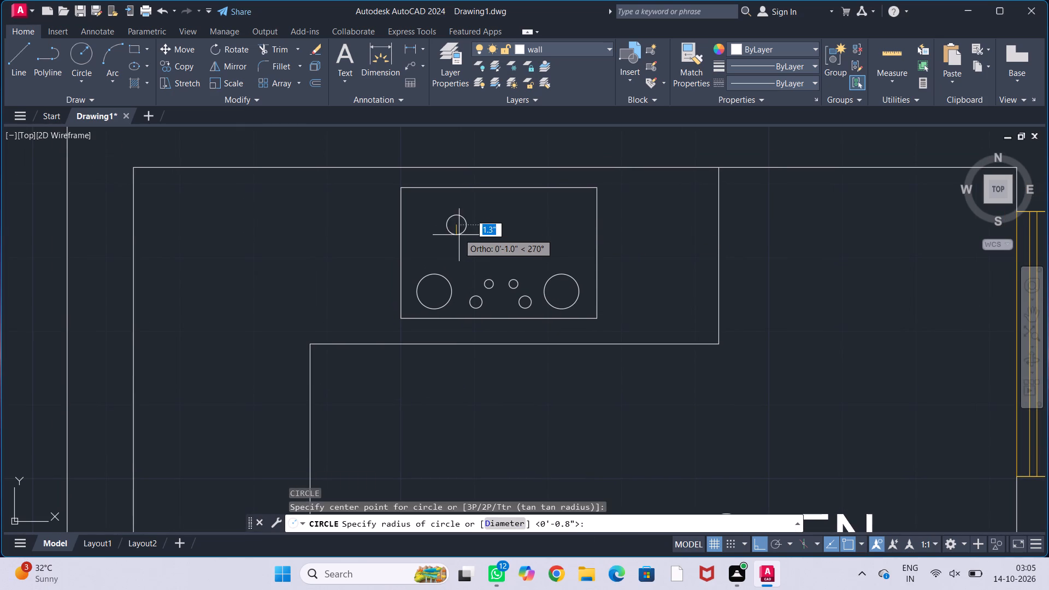
pyautogui.click(462, 241)
pyautogui.press('Escape')
pyautogui.press('Escape')
pyautogui.press('Escape')
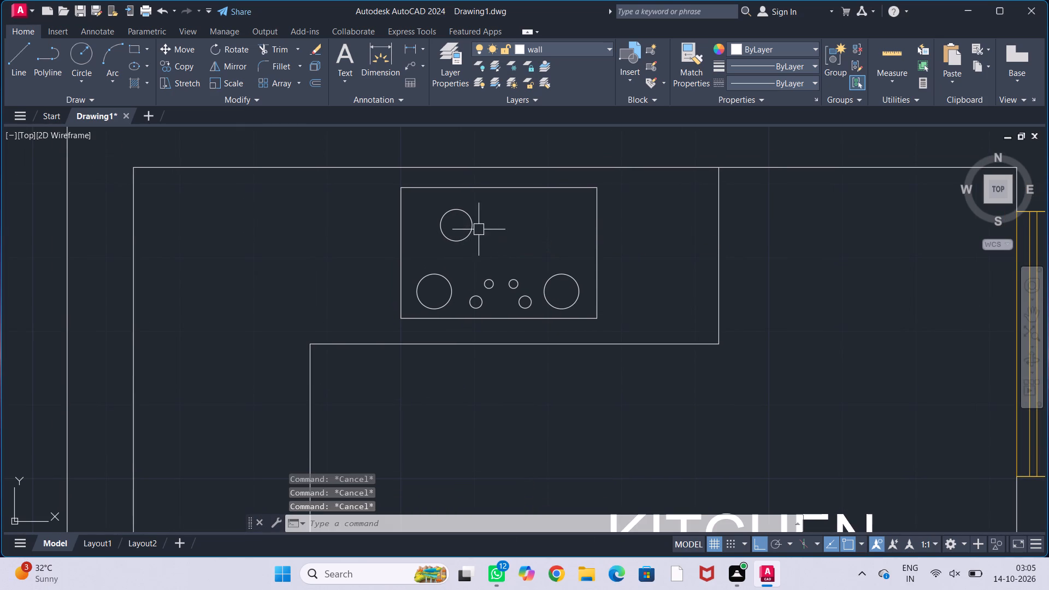
# Copy the northwest 2.1" radius circle about 8.5" east.
pyautogui.click(469, 227)
pyautogui.write('CO')
pyautogui.press('Return')
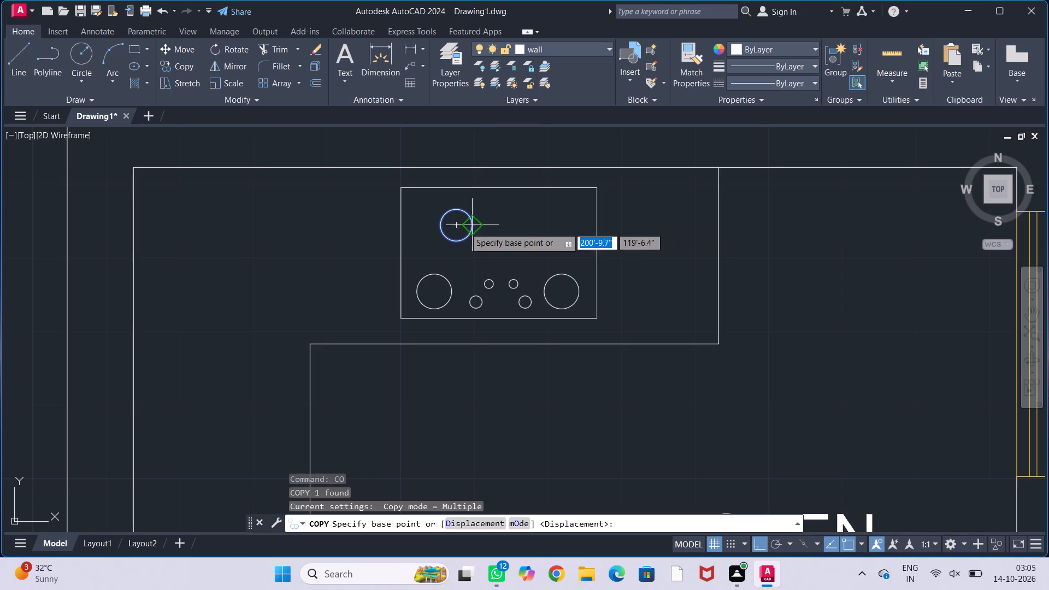
pyautogui.click(460, 227)
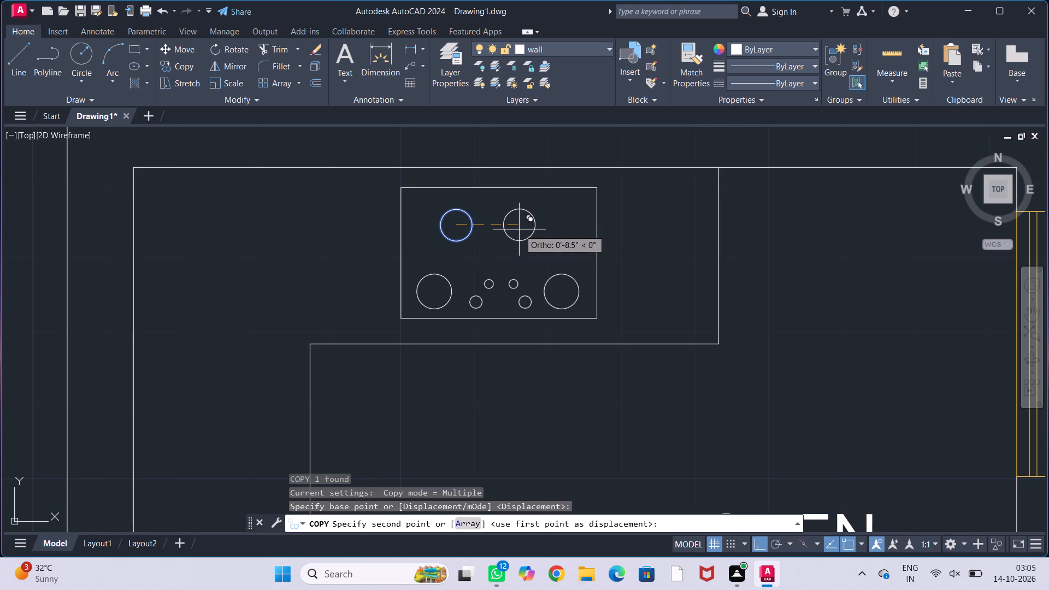
pyautogui.click(519, 229)
pyautogui.press('Escape')
pyautogui.press('Escape')
pyautogui.press('Escape')
pyautogui.press('Escape')
pyautogui.press('Escape')
# Move the copied northeast circle slightly farther east within the fixture rectangle.
pyautogui.moveTo(495, 241); pyautogui.dragTo(491, 223, button='middle')
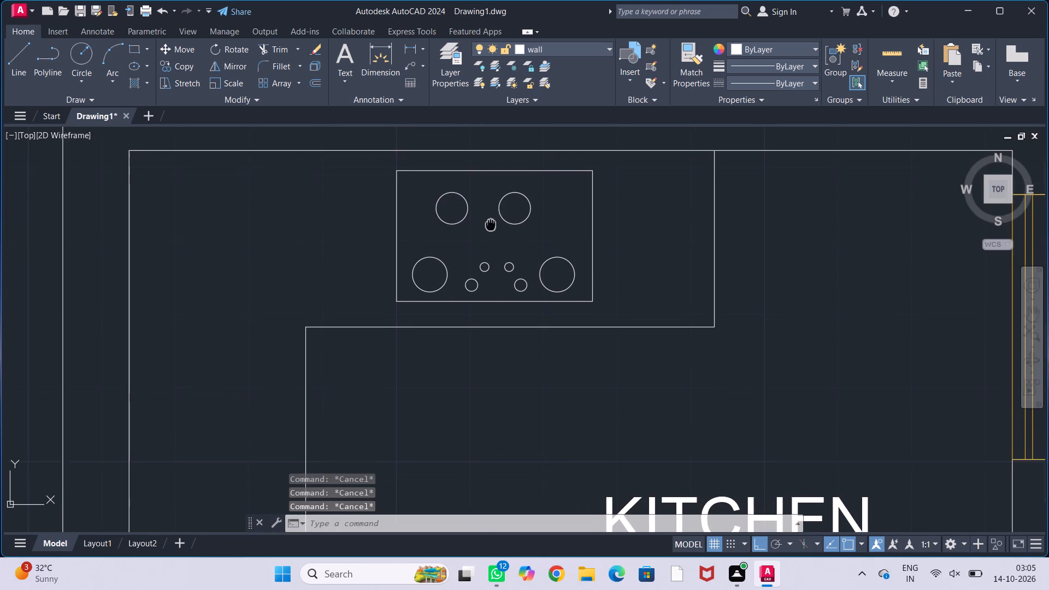
pyautogui.click(531, 220)
pyautogui.press('m')
pyautogui.press('Return')
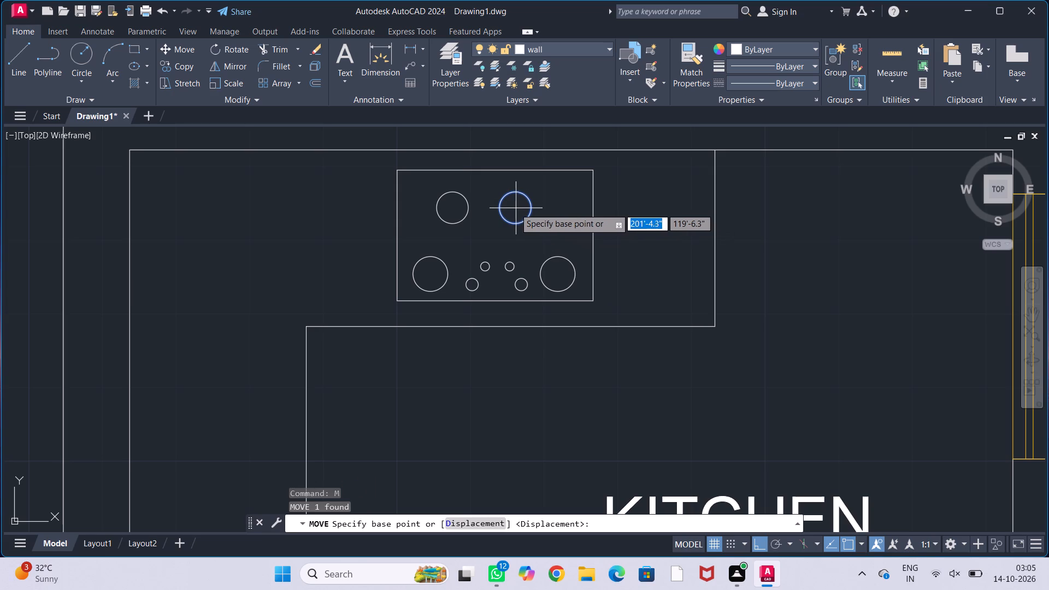
pyautogui.click(512, 208)
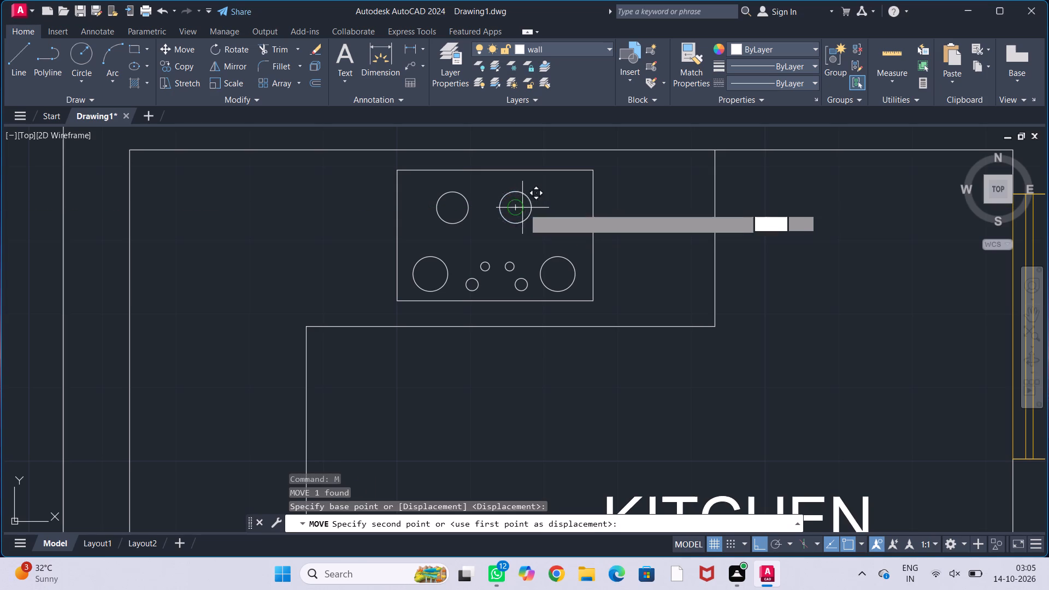
pyautogui.click(525, 209)
pyautogui.press('Escape')
pyautogui.press('Escape')
pyautogui.press('Escape')
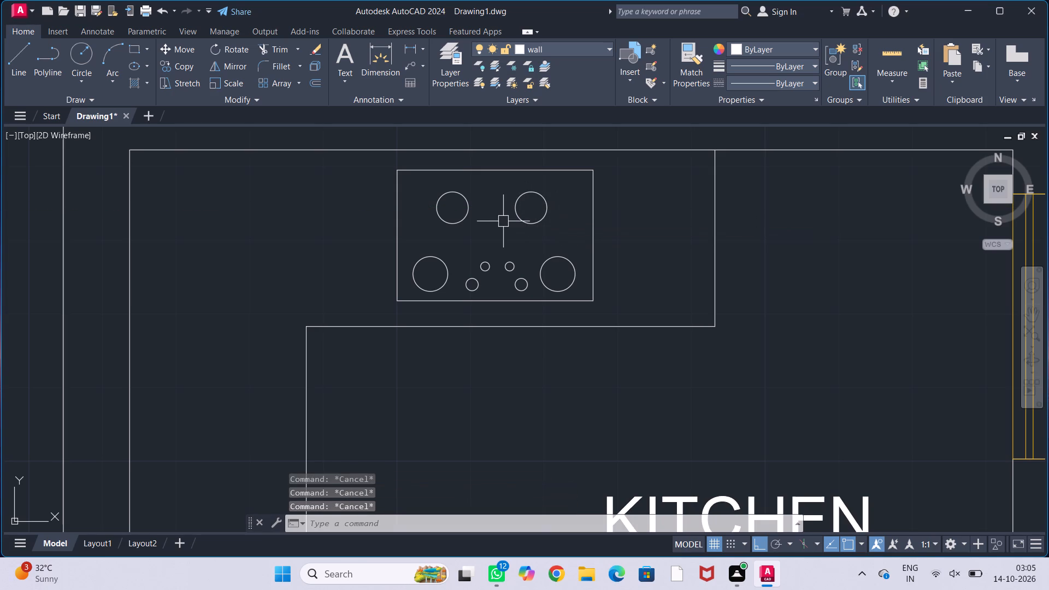
pyautogui.press('Escape')
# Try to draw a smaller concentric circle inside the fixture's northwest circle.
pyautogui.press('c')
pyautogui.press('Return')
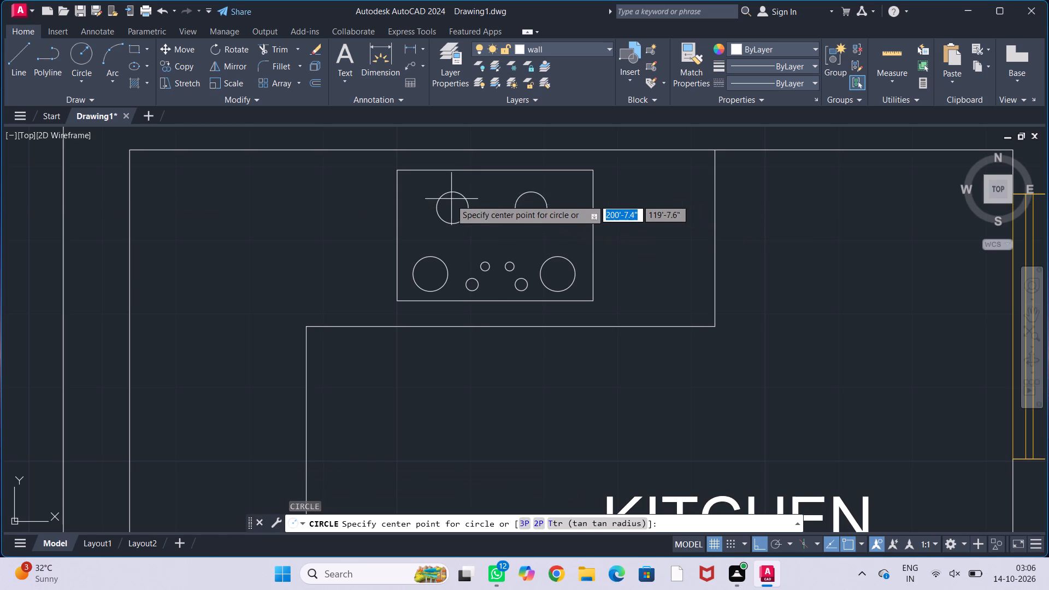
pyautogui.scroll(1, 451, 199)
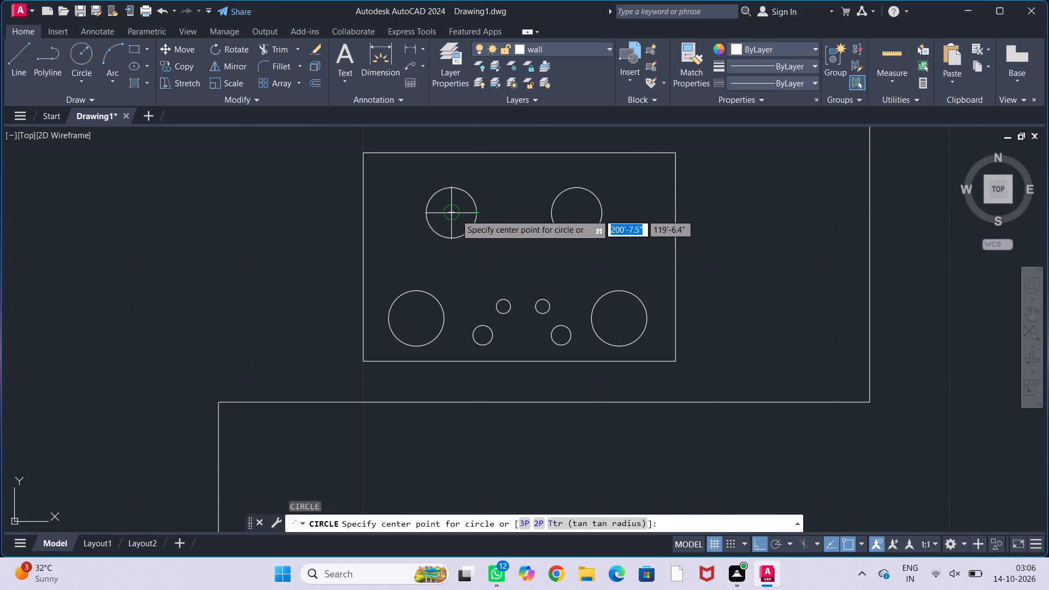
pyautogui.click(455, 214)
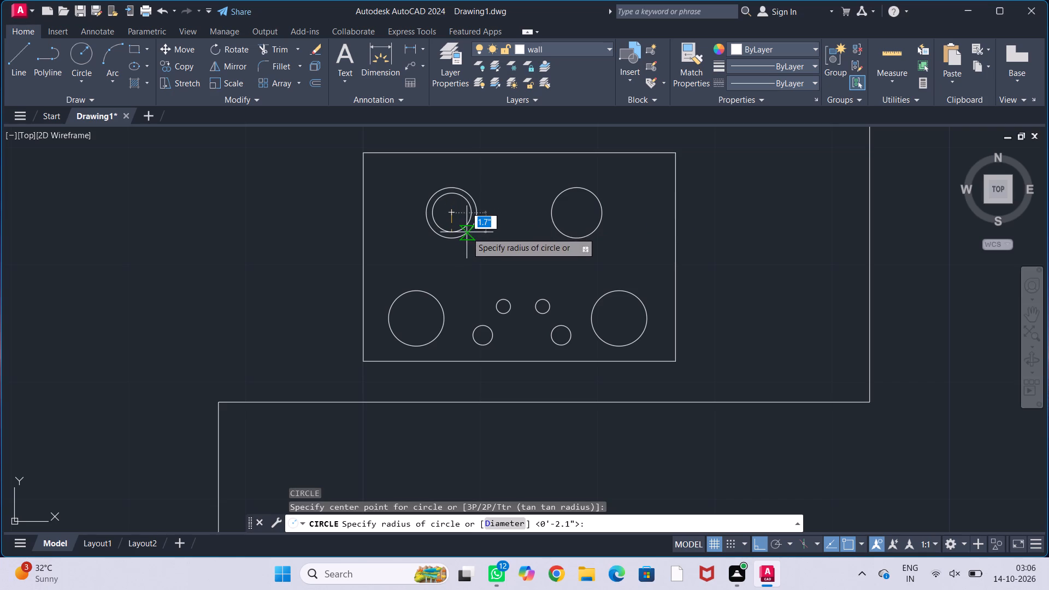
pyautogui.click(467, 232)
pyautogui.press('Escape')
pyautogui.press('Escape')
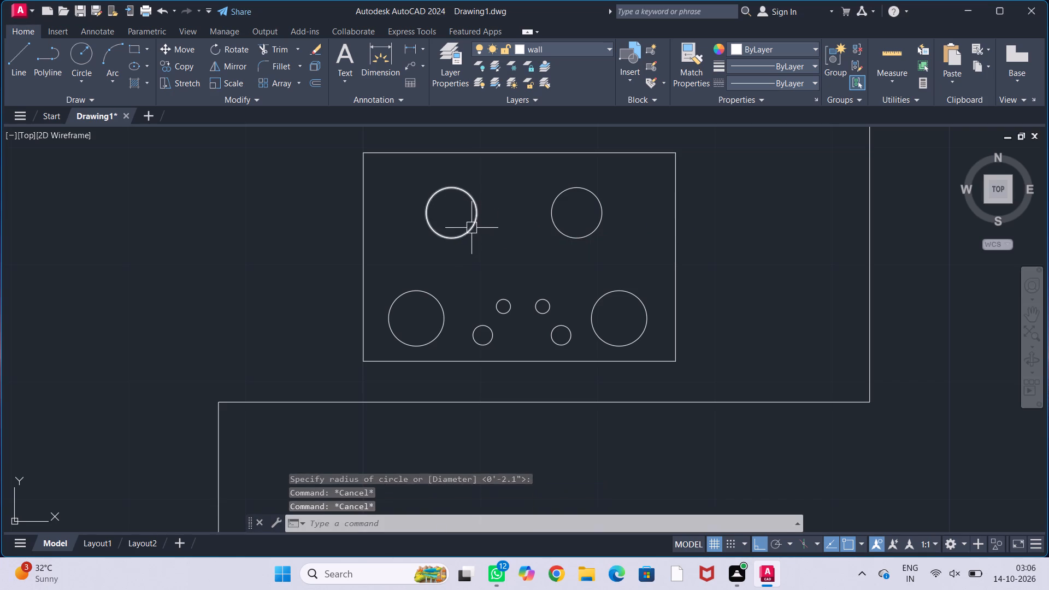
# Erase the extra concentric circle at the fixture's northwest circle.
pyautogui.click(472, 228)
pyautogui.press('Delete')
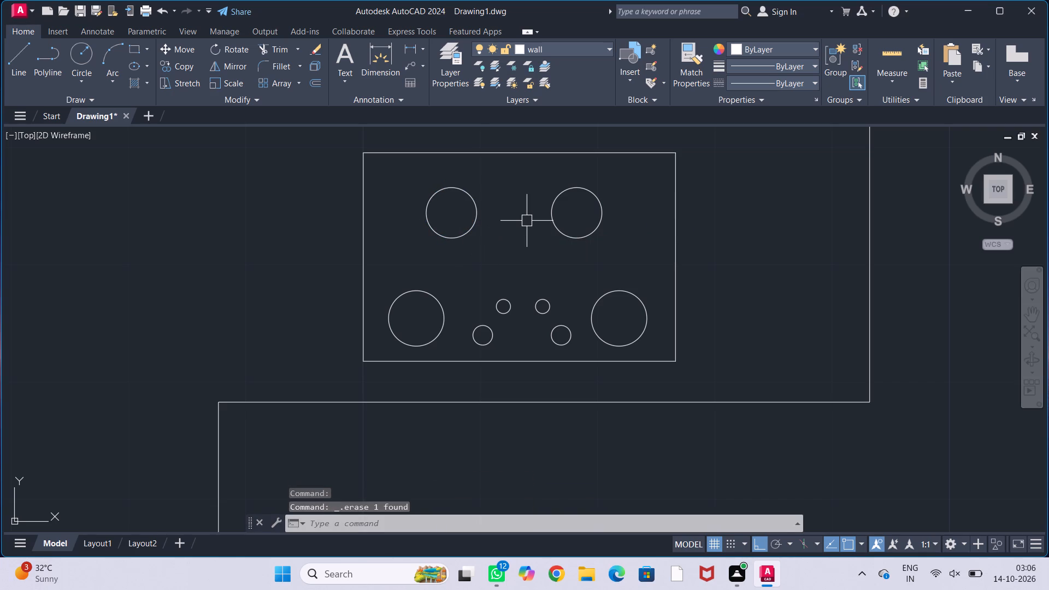
# Offset the stove's four large burner circles inward by 0.5" to form double rings.
pyautogui.write('OFF')
pyautogui.press('Return')
pyautogui.write('0.')
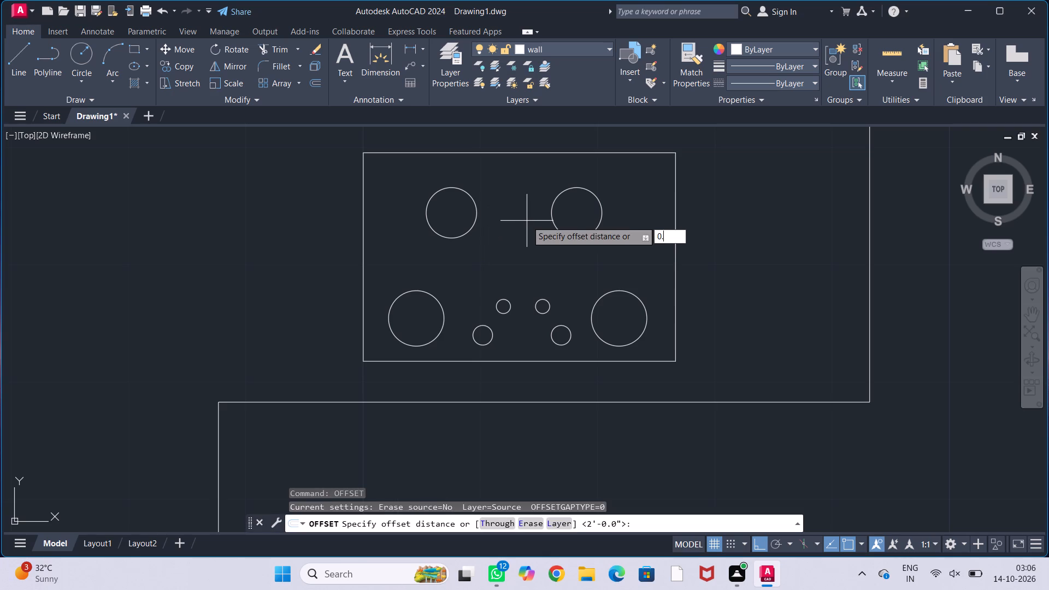
pyautogui.write('5"')
pyautogui.press('Return')
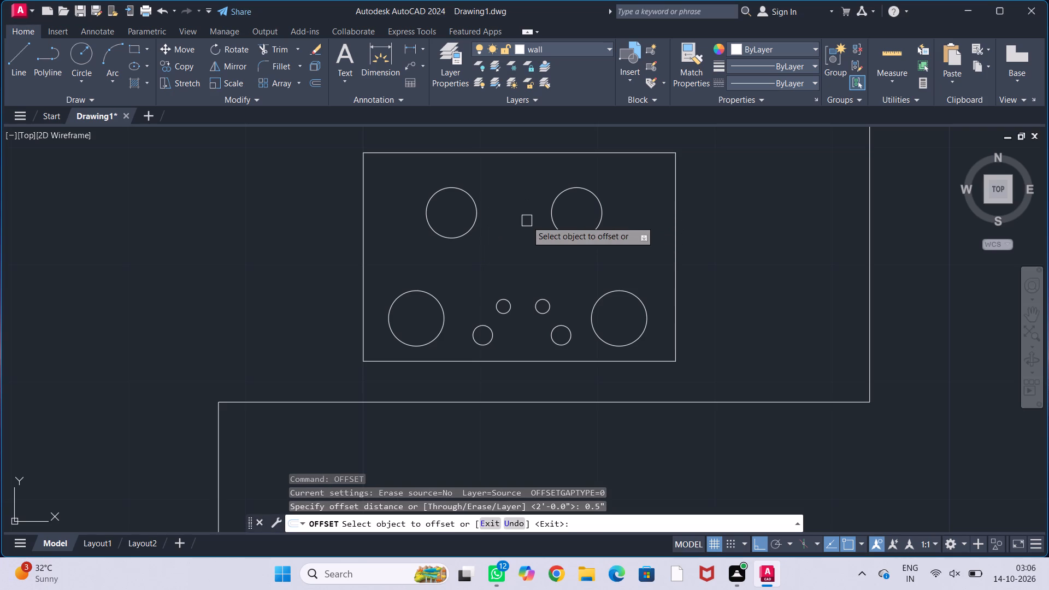
pyautogui.click(464, 191)
pyautogui.click(457, 210)
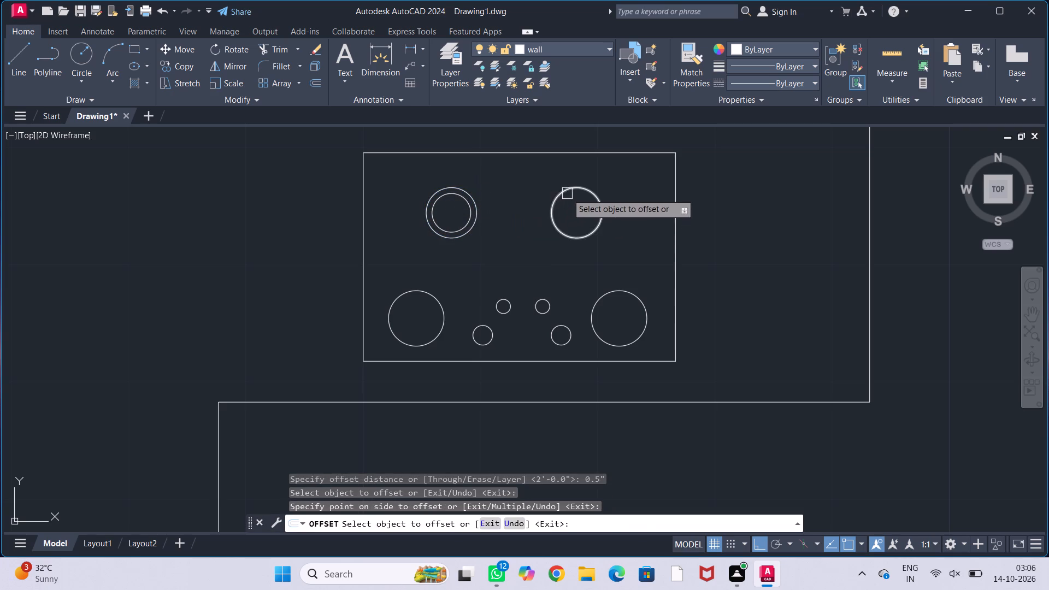
pyautogui.click(567, 193)
pyautogui.click(574, 209)
pyautogui.click(429, 296)
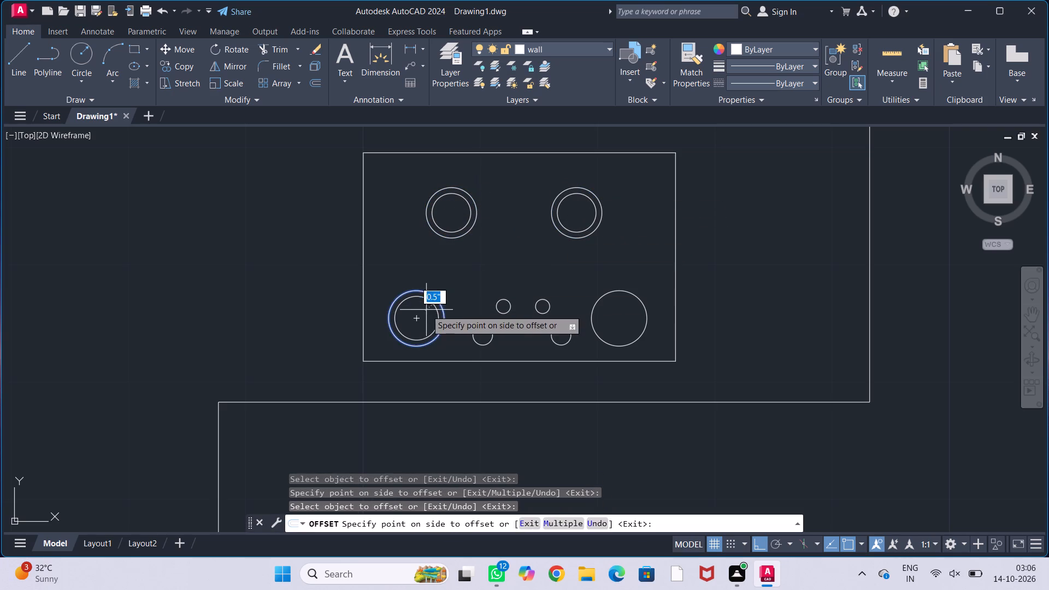
pyautogui.click(426, 310)
pyautogui.click(610, 295)
pyautogui.click(627, 320)
pyautogui.press('Escape')
pyautogui.press('Escape')
pyautogui.press('Escape')
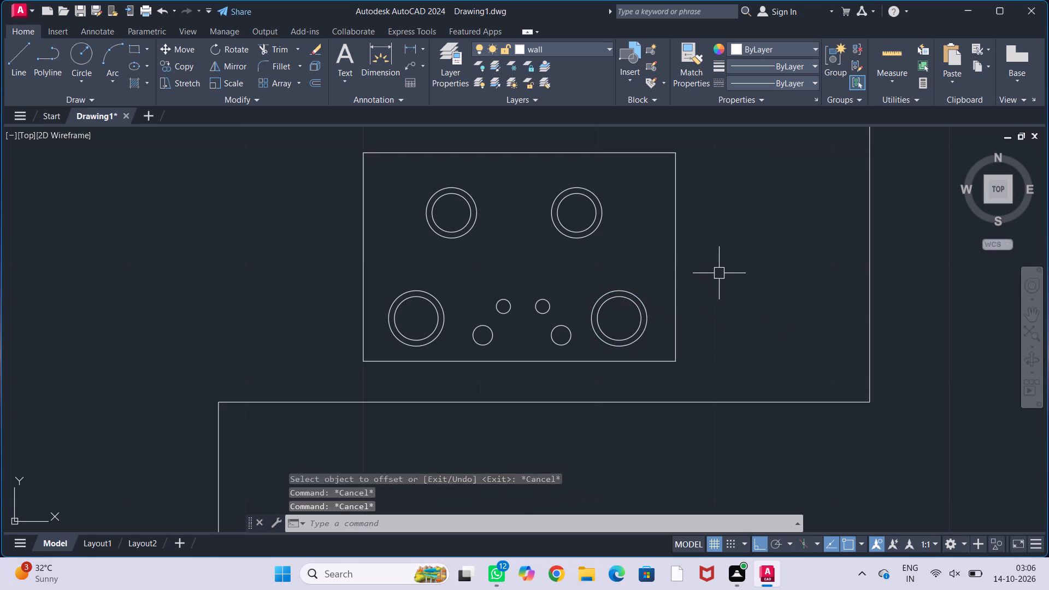
pyautogui.press('Escape')
pyautogui.press('Escape')
# Draw a 6' by 7' rectangle for a bed in the empty space east of the floor plan.
pyautogui.scroll(-5, 721, 270)
pyautogui.moveTo(726, 295); pyautogui.dragTo(630, 260, button='middle')
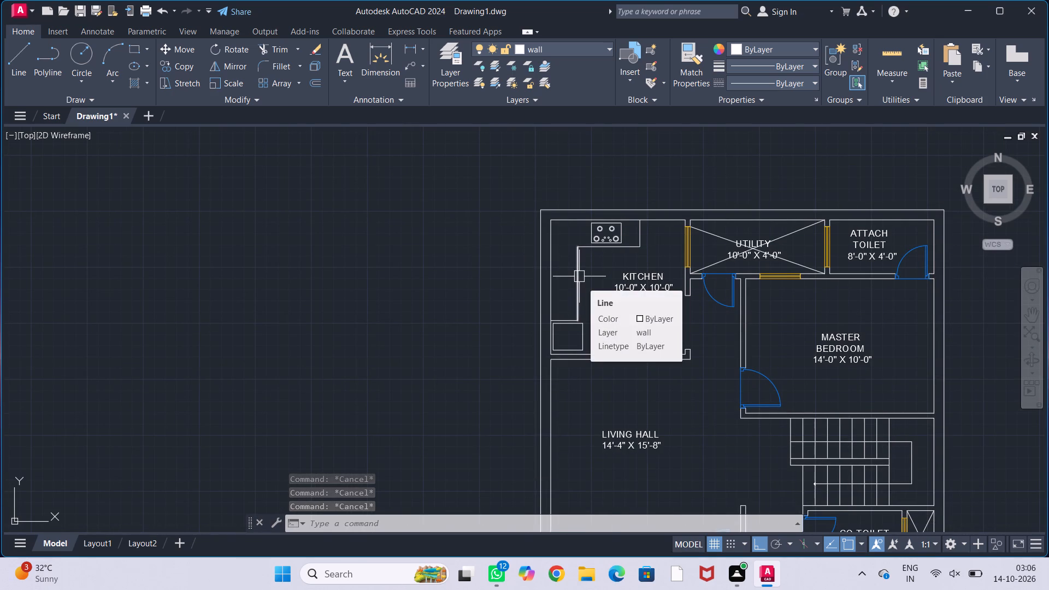
pyautogui.scroll(-1, 579, 276)
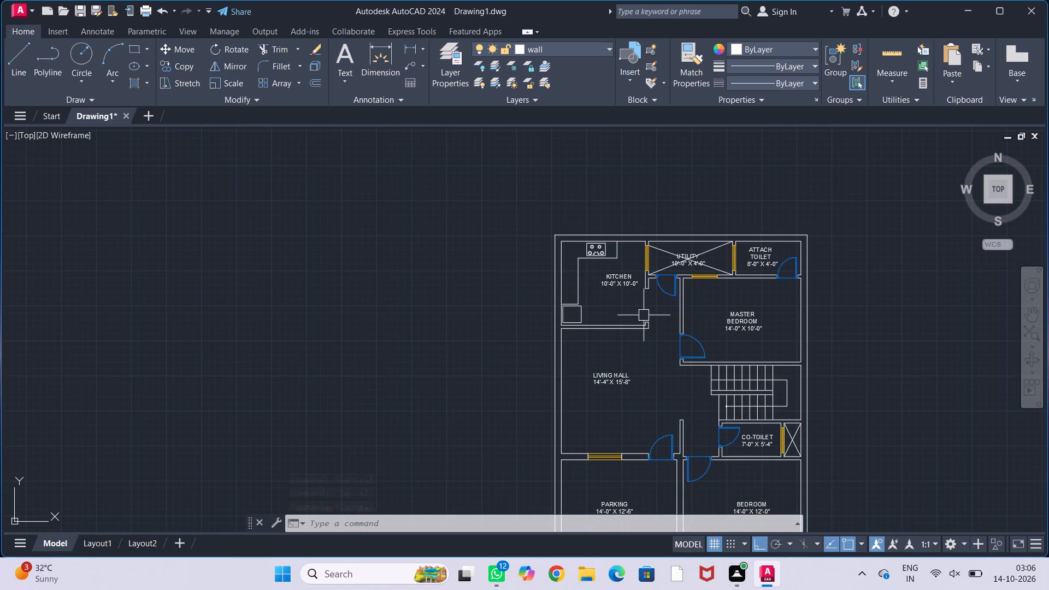
pyautogui.moveTo(605, 294); pyautogui.dragTo(581, 294, button='middle')
pyautogui.moveTo(598, 315); pyautogui.dragTo(584, 299, button='middle')
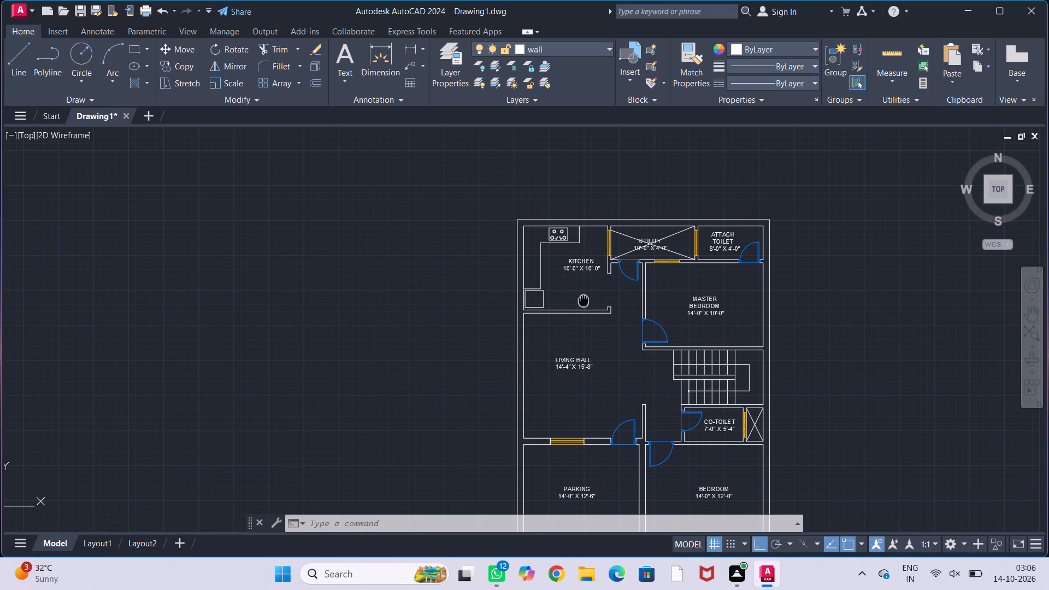
pyautogui.moveTo(573, 311); pyautogui.dragTo(555, 288, button='middle')
pyautogui.scroll(1, 555, 291)
pyautogui.moveTo(575, 315); pyautogui.dragTo(563, 307, button='middle')
pyautogui.scroll(-1, 562, 306)
pyautogui.moveTo(565, 312); pyautogui.dragTo(540, 295, button='middle')
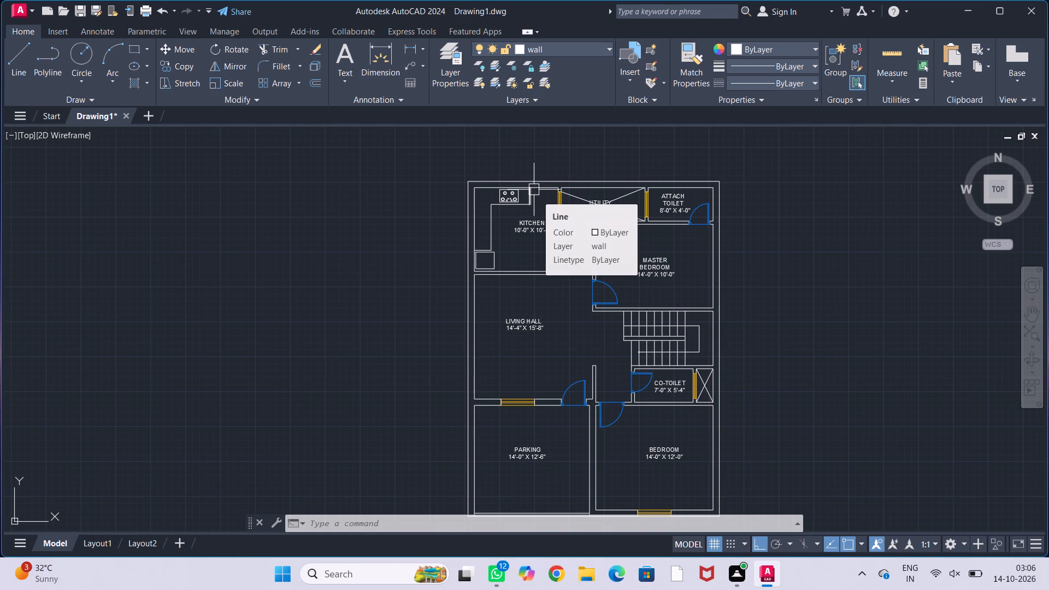
pyautogui.moveTo(887, 303); pyautogui.dragTo(682, 277, button='middle')
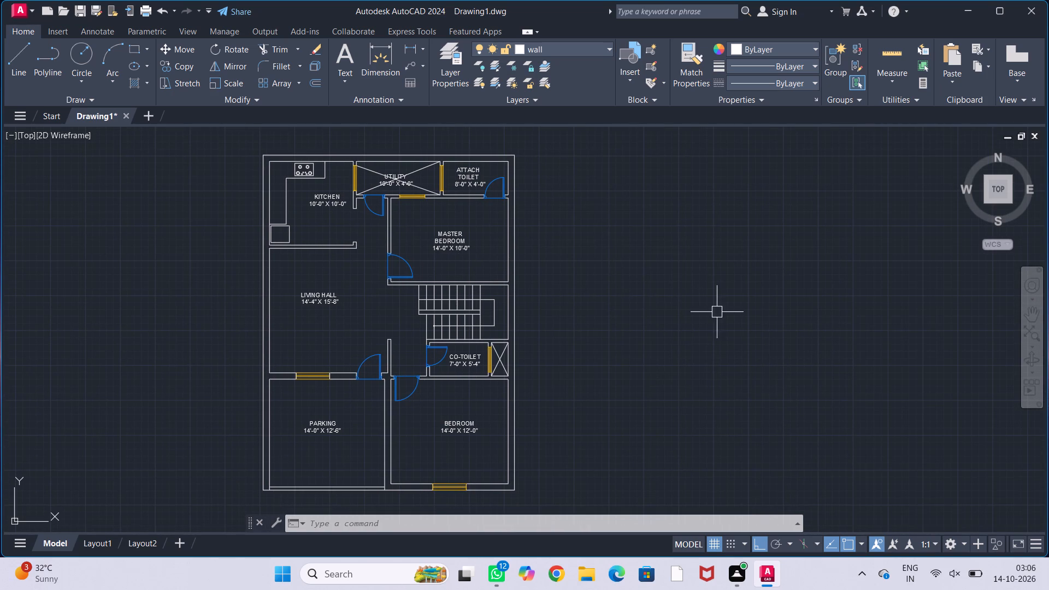
pyautogui.moveTo(723, 318); pyautogui.dragTo(680, 286, button='middle')
pyautogui.moveTo(682, 286); pyautogui.dragTo(650, 293, button='middle')
pyautogui.moveTo(658, 274); pyautogui.dragTo(647, 291, button='middle')
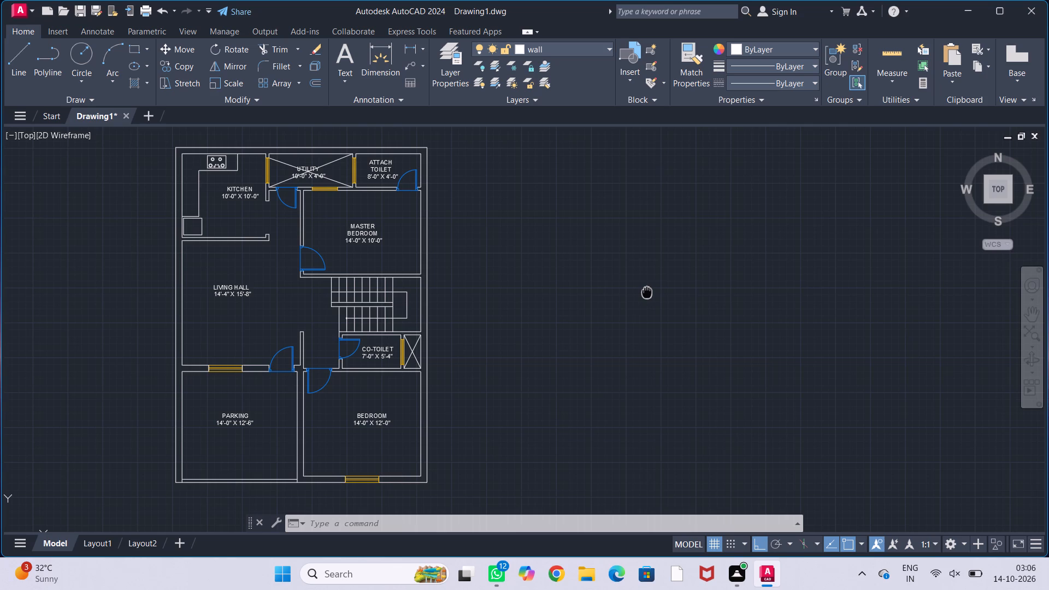
pyautogui.moveTo(639, 275); pyautogui.dragTo(611, 256, button='middle')
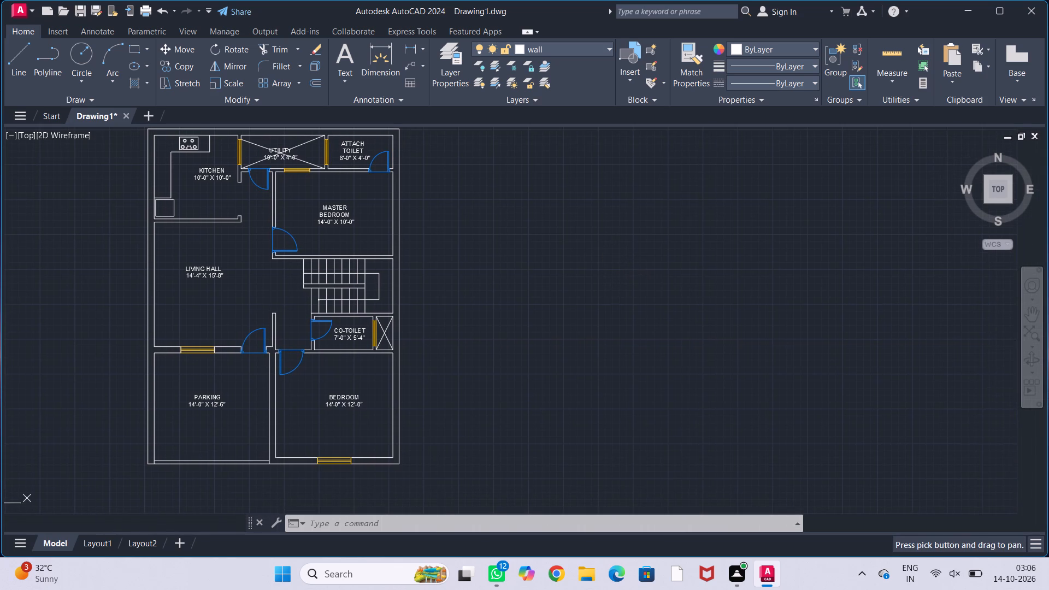
pyautogui.write('REC')
pyautogui.press('Return')
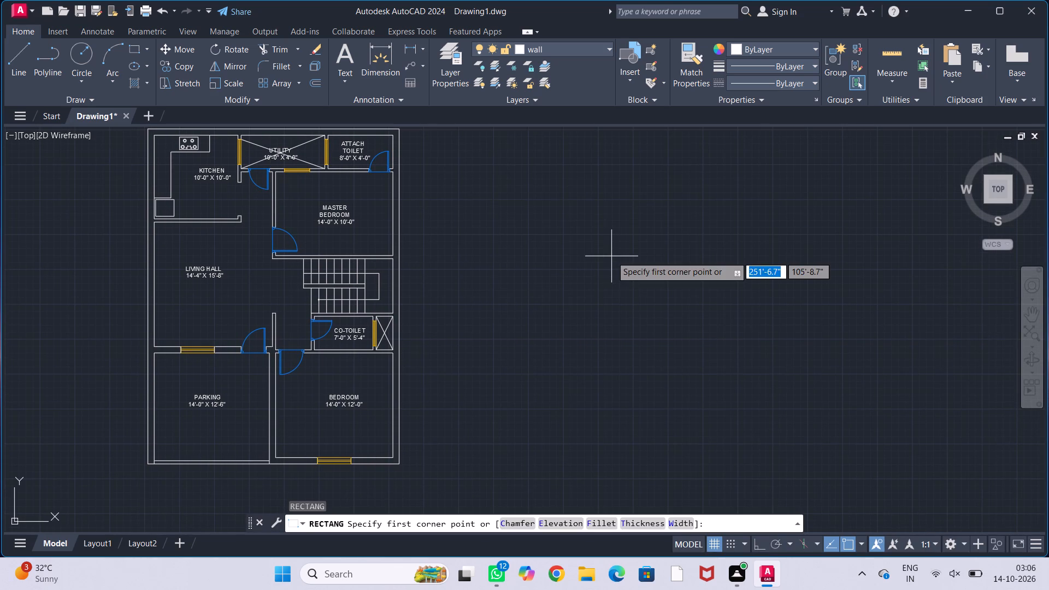
pyautogui.click(531, 189)
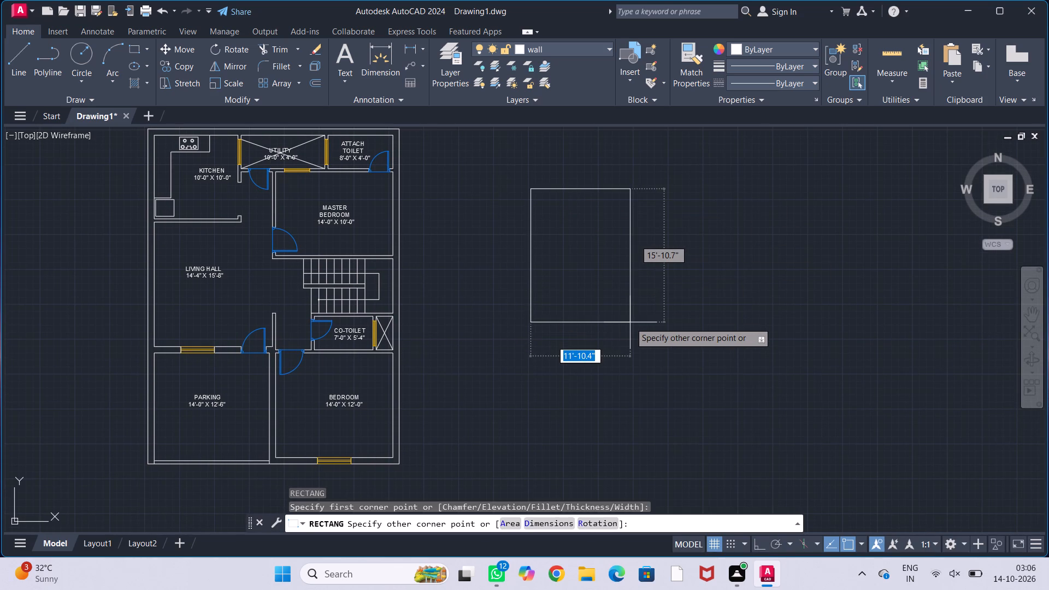
pyautogui.write("6'7")
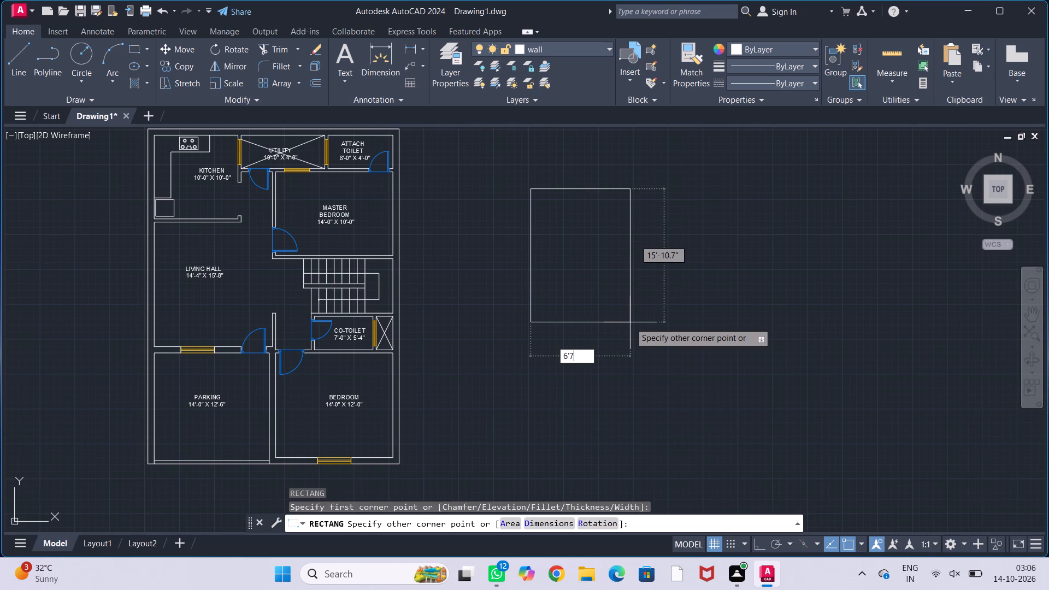
pyautogui.press('BackSpace')
pyautogui.write(",7'")
pyautogui.press('Return')
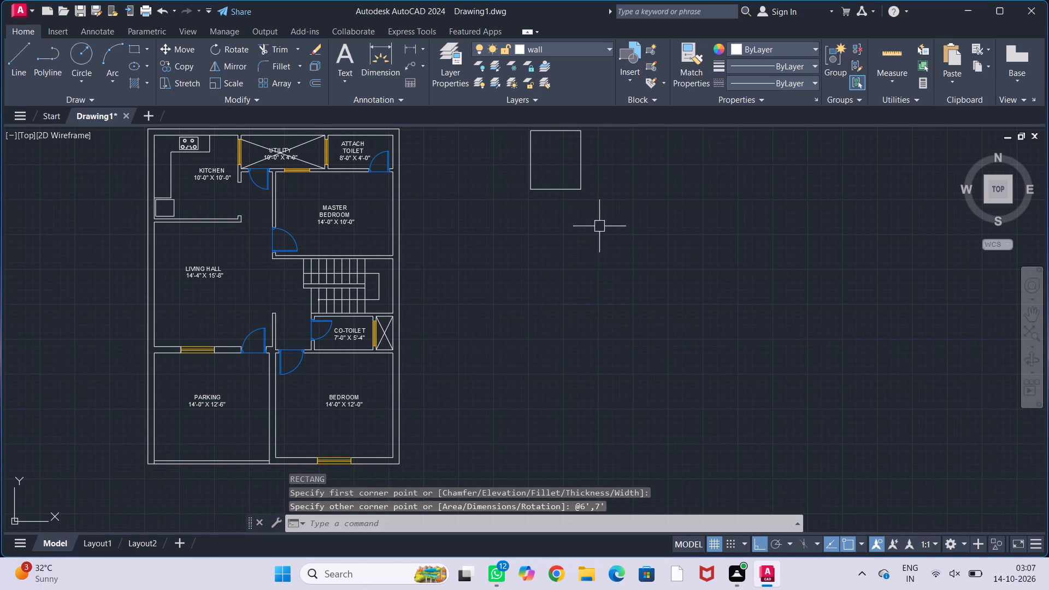
# Draw a pillow rectangle about 1'-10" by 1'-0" inside the bed rectangle near its northwest corner.
pyautogui.moveTo(599, 226); pyautogui.dragTo(597, 308, button='middle')
pyautogui.scroll(1, 553, 242)
pyautogui.moveTo(558, 239); pyautogui.dragTo(565, 259, button='middle')
pyautogui.scroll(1, 557, 249)
pyautogui.moveTo(561, 246); pyautogui.dragTo(577, 264, button='middle')
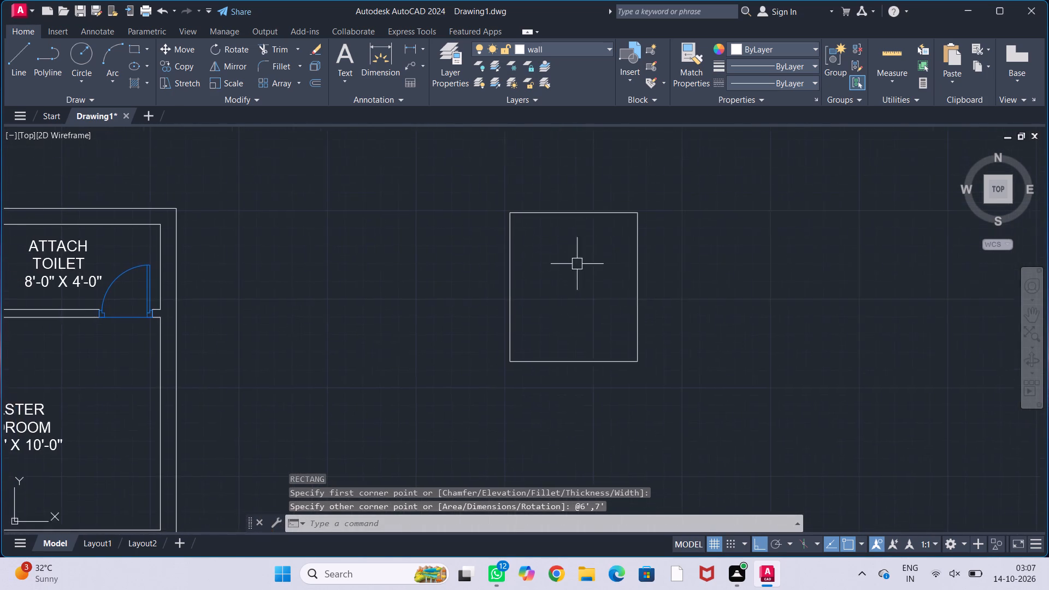
pyautogui.scroll(2, 577, 264)
pyautogui.moveTo(576, 263); pyautogui.dragTo(577, 275, button='middle')
pyautogui.scroll(-1, 584, 255)
pyautogui.moveTo(584, 258); pyautogui.dragTo(553, 255, button='middle')
pyautogui.press('Escape')
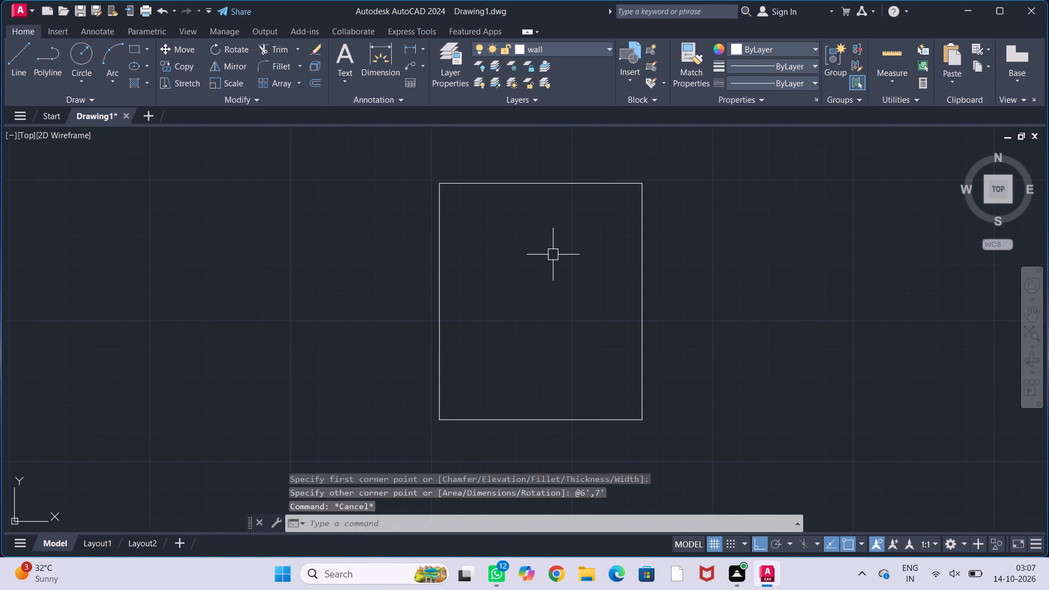
pyautogui.press('Escape')
pyautogui.press('Escape')
pyautogui.moveTo(551, 235); pyautogui.dragTo(552, 249, button='middle')
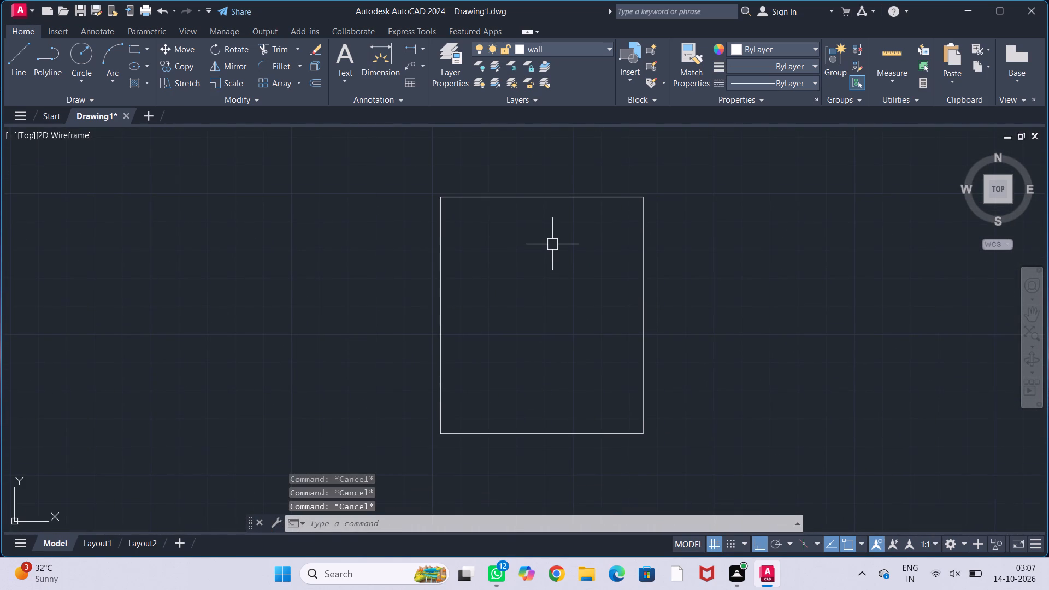
pyautogui.scroll(1, 552, 244)
pyautogui.moveTo(556, 240); pyautogui.dragTo(597, 217, button='middle')
pyautogui.moveTo(602, 213); pyautogui.dragTo(608, 199, button='middle')
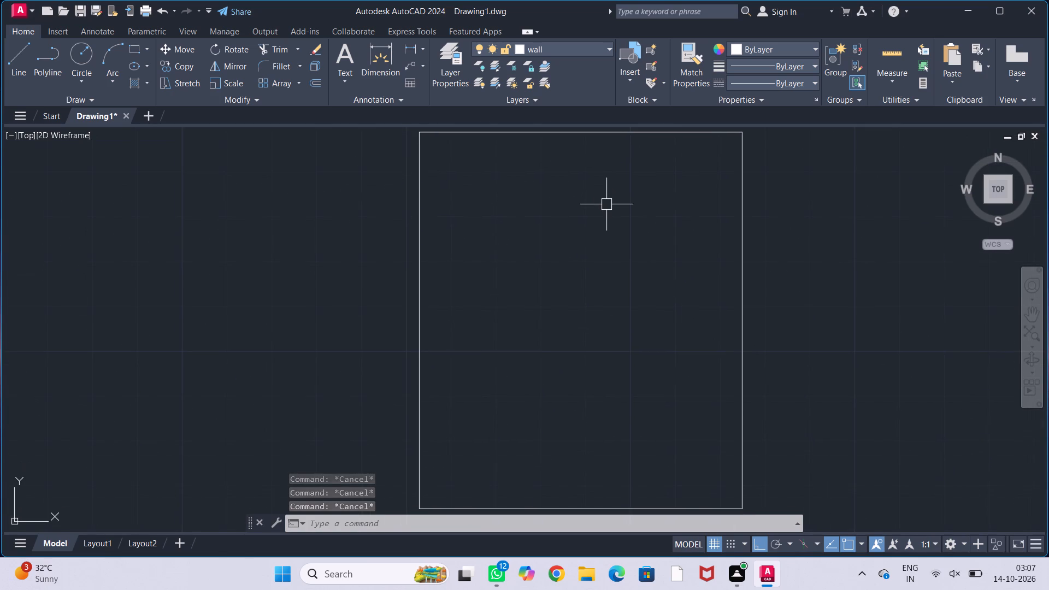
pyautogui.scroll(-1, 608, 205)
pyautogui.moveTo(605, 209); pyautogui.dragTo(551, 234, button='middle')
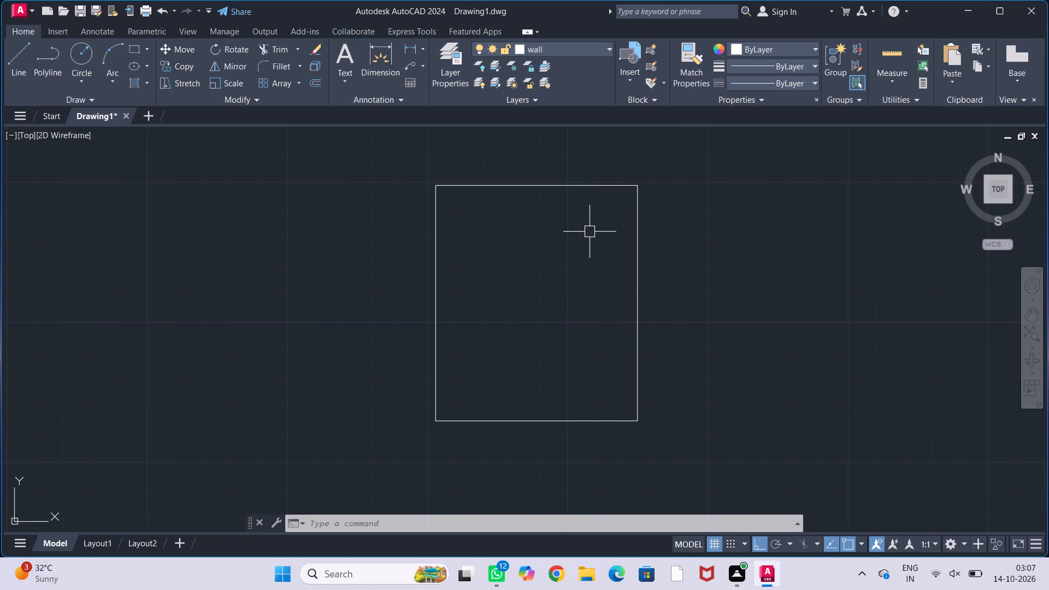
pyautogui.write('REC')
pyautogui.press('Return')
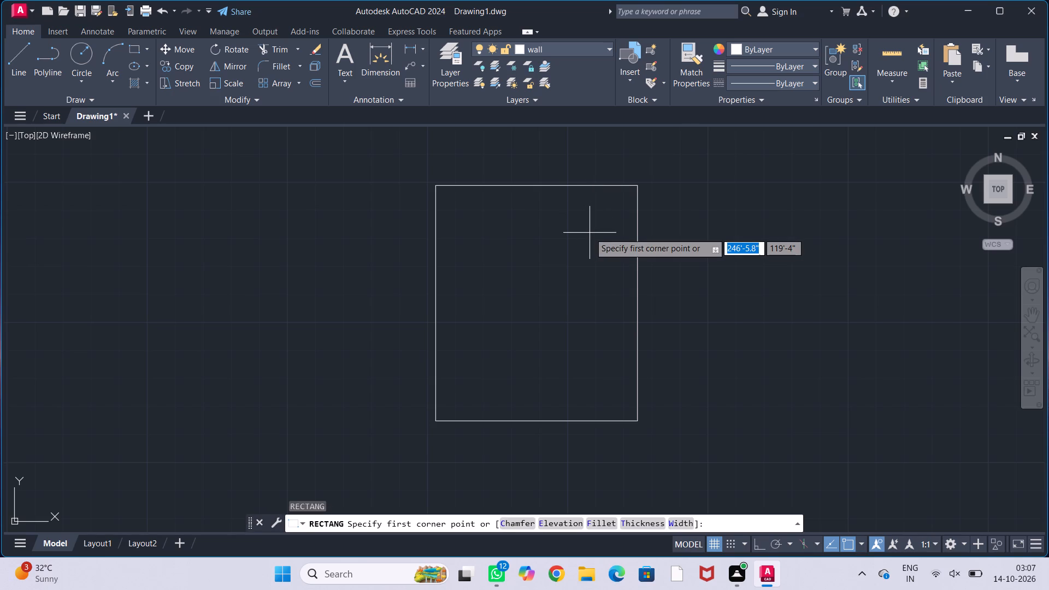
pyautogui.click(469, 206)
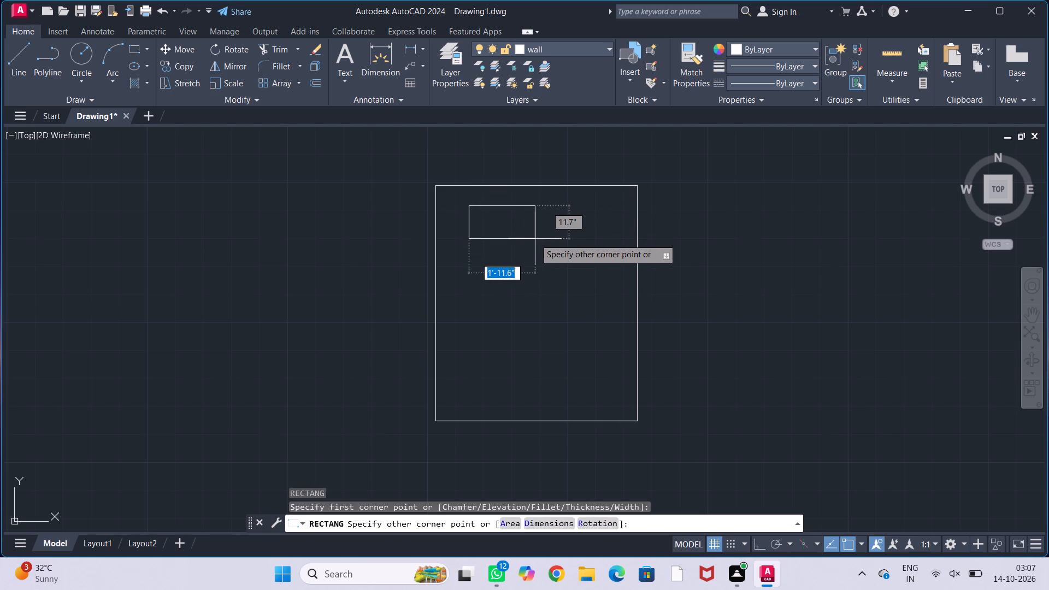
pyautogui.click(529, 239)
pyautogui.press('Escape')
pyautogui.press('Escape')
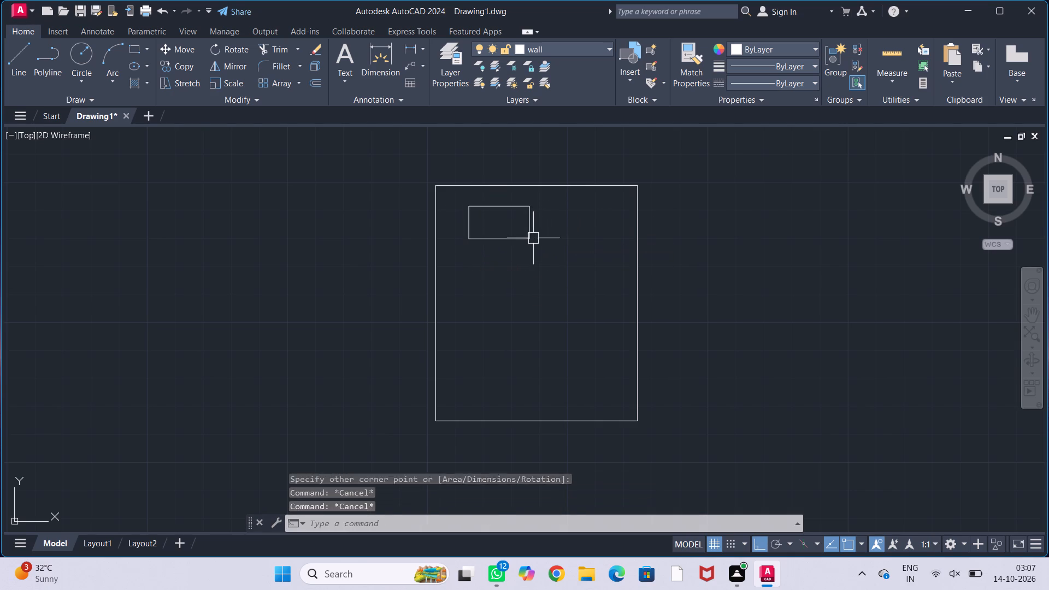
pyautogui.press('Escape')
# Copy the pillow rectangle about 2'-4" east inside the bed rectangle.
pyautogui.click(532, 238)
pyautogui.write('CO')
pyautogui.press('Return')
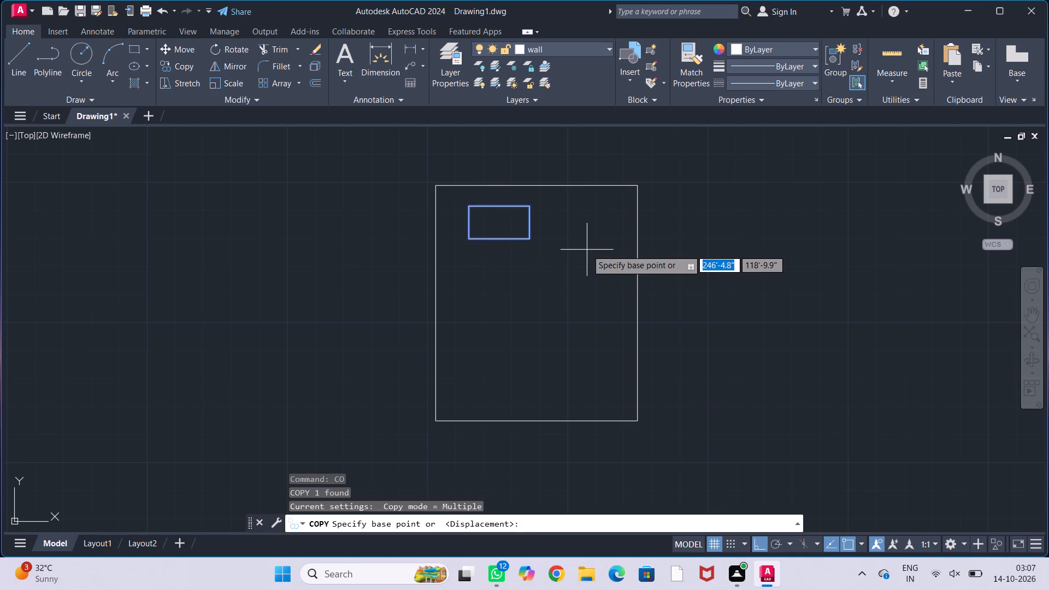
pyautogui.click(532, 240)
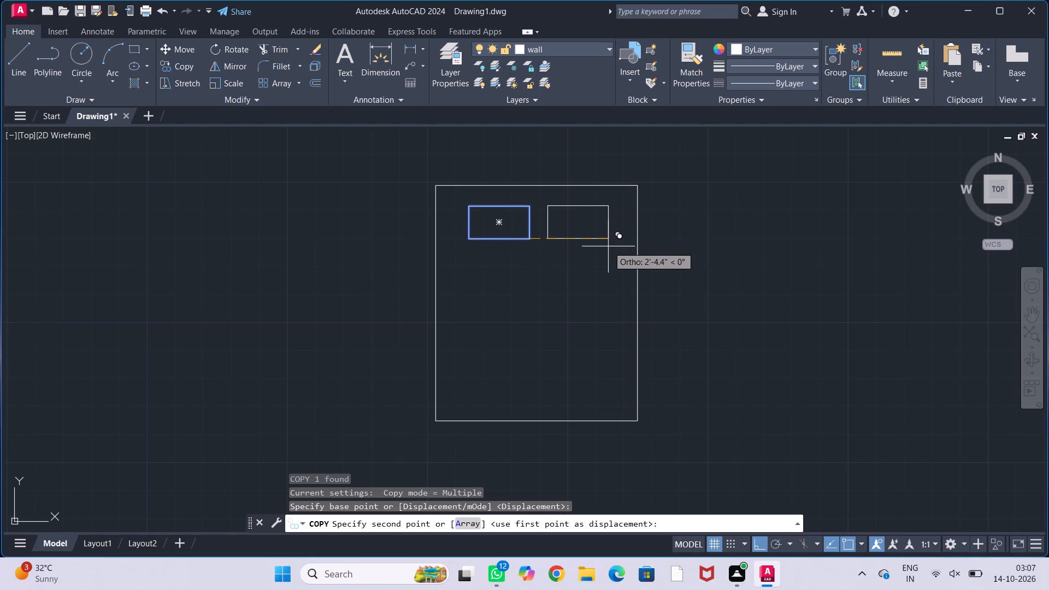
pyautogui.click(608, 246)
pyautogui.press('Escape')
pyautogui.press('Escape')
pyautogui.press('Escape')
pyautogui.press('Escape')
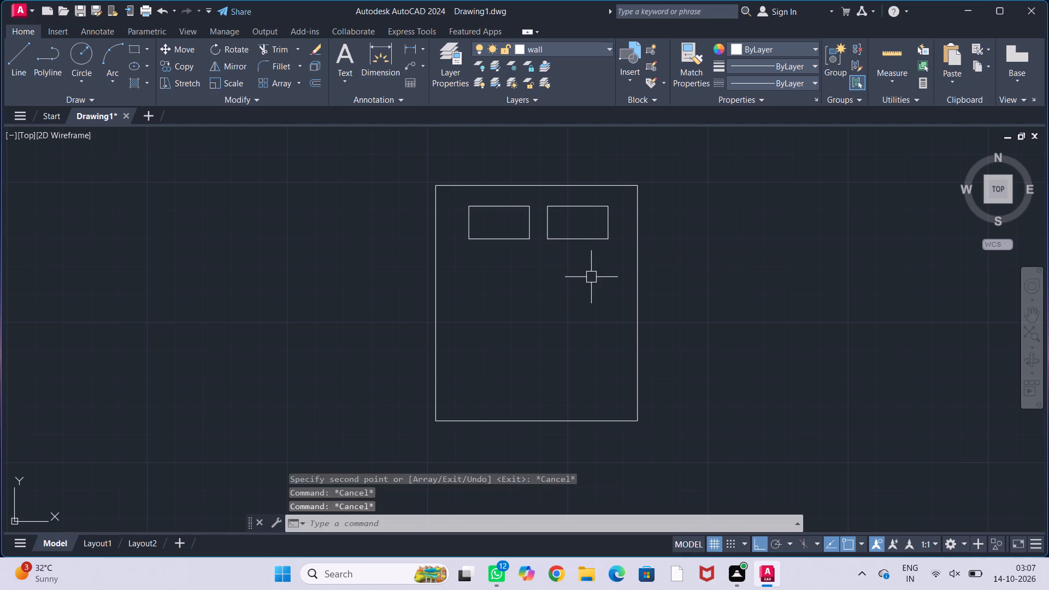
# Draw a three-point arc from the bed's west edge below the pillows through its lower east edge, ending west of the bed.
pyautogui.moveTo(591, 277); pyautogui.dragTo(592, 259, button='middle')
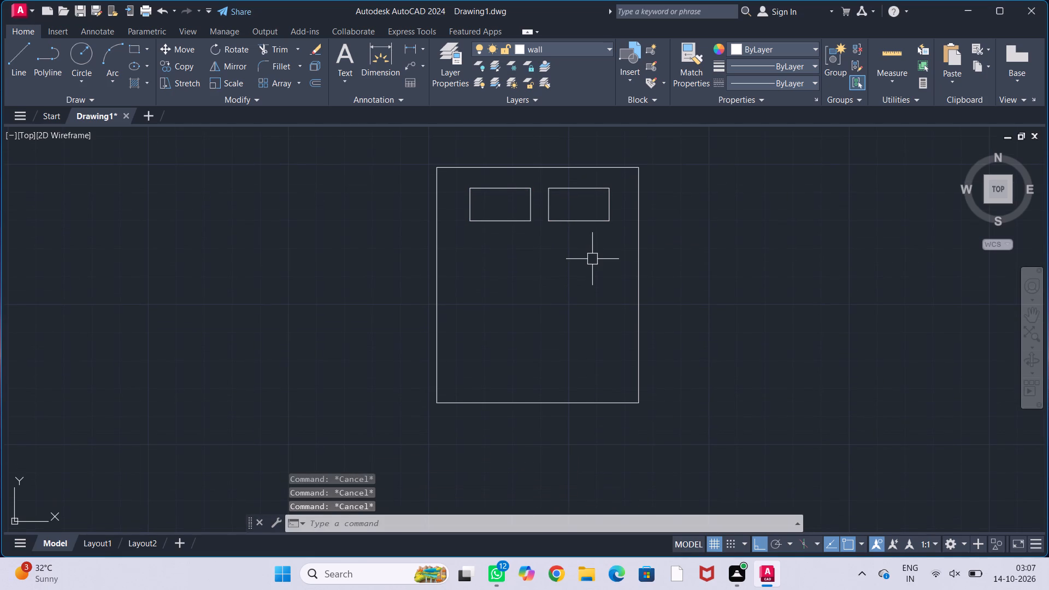
pyautogui.moveTo(574, 281); pyautogui.dragTo(578, 261, button='middle')
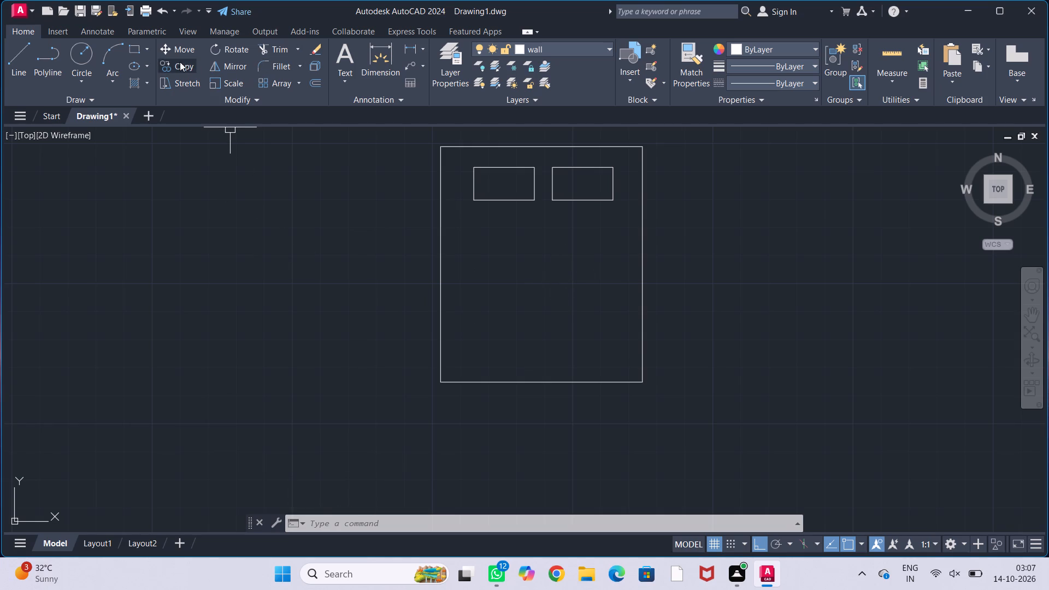
pyautogui.click(111, 56)
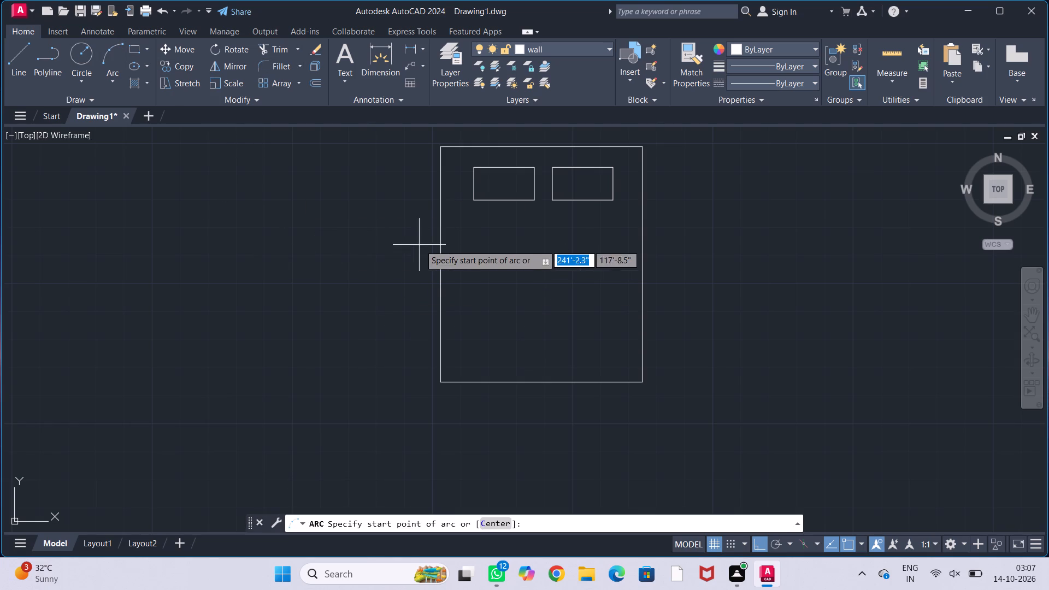
pyautogui.click(439, 242)
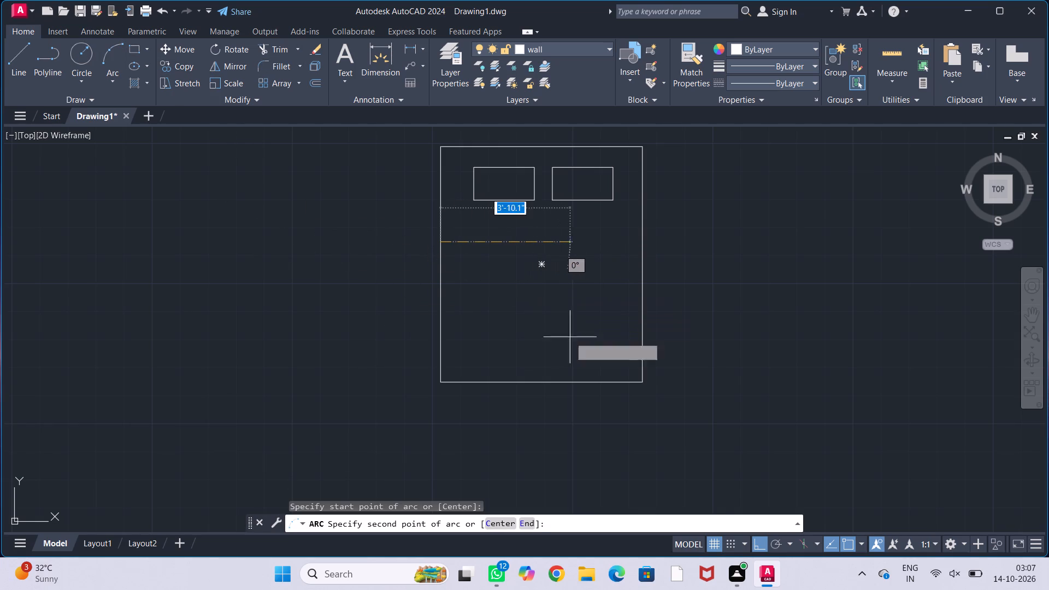
pyautogui.click(643, 328)
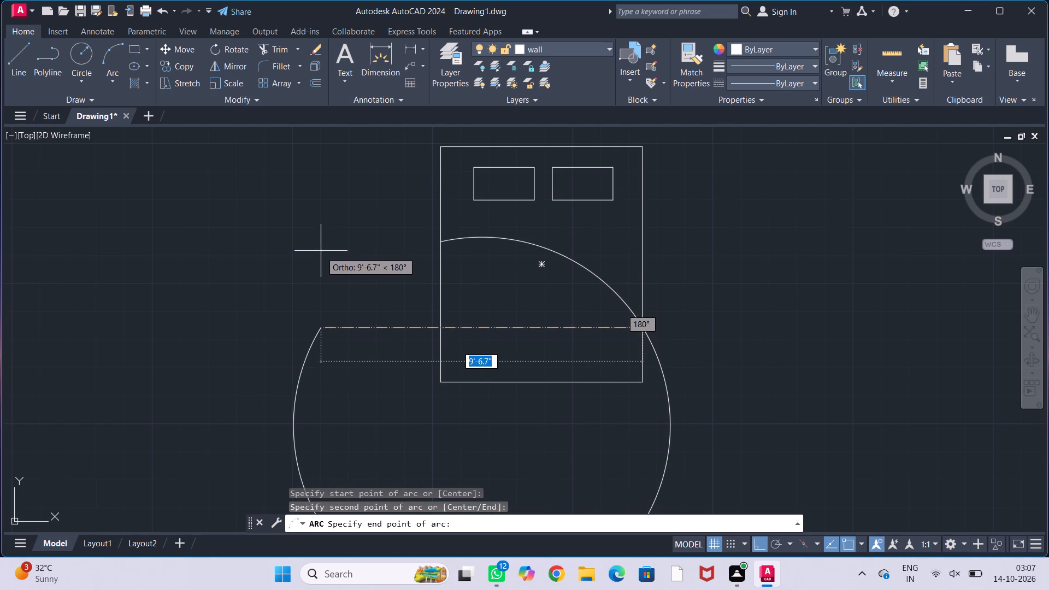
pyautogui.click(326, 235)
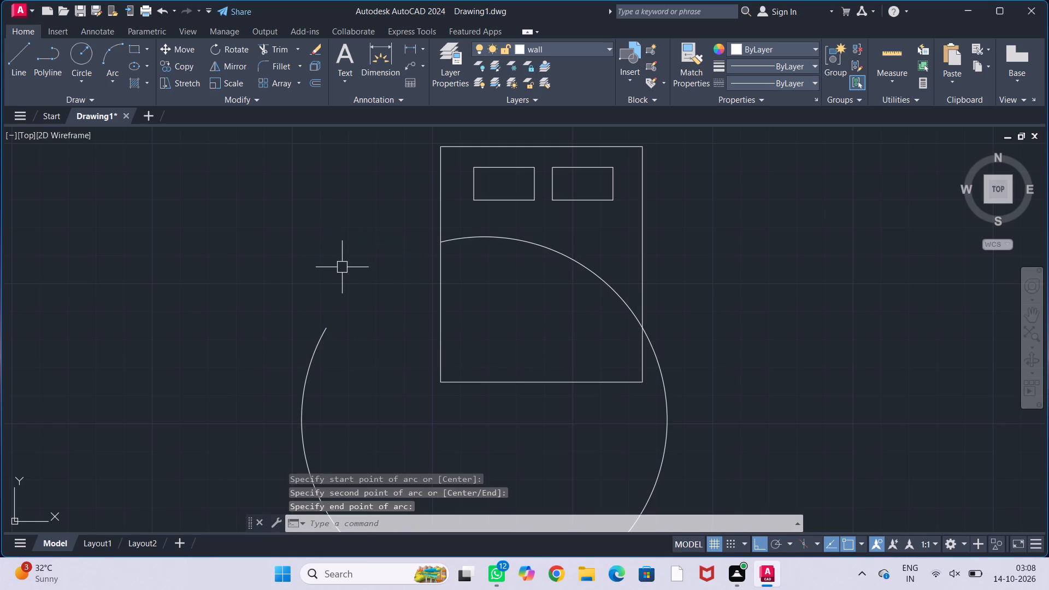
pyautogui.press('Escape')
pyautogui.press('Escape')
pyautogui.press('Escape')
pyautogui.press('Escape')
# Trim the arc outside the bed rectangle, keeping only the blanket curve between the bed's west and east edges.
pyautogui.write('TR')
pyautogui.press('Return')
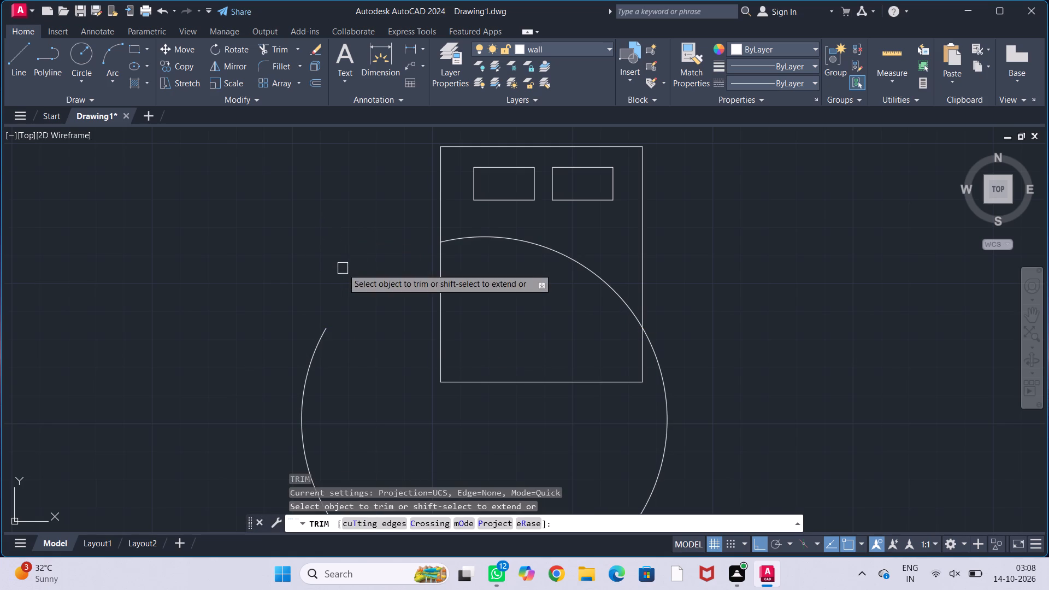
pyautogui.click(661, 458)
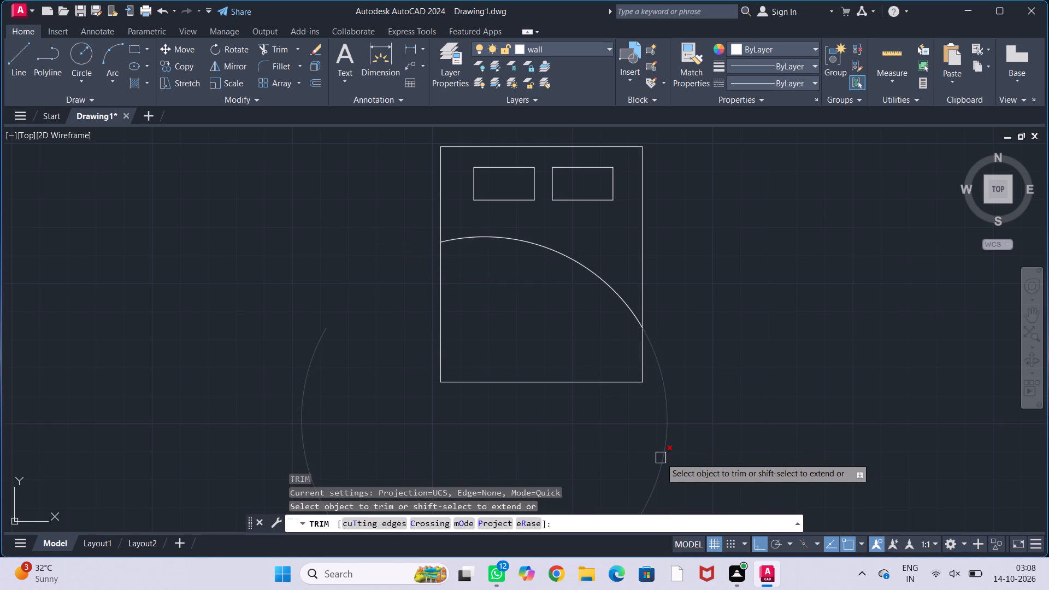
pyautogui.press('Escape')
pyautogui.press('Escape')
pyautogui.press('Escape')
pyautogui.press('Escape')
pyautogui.press('Escape')
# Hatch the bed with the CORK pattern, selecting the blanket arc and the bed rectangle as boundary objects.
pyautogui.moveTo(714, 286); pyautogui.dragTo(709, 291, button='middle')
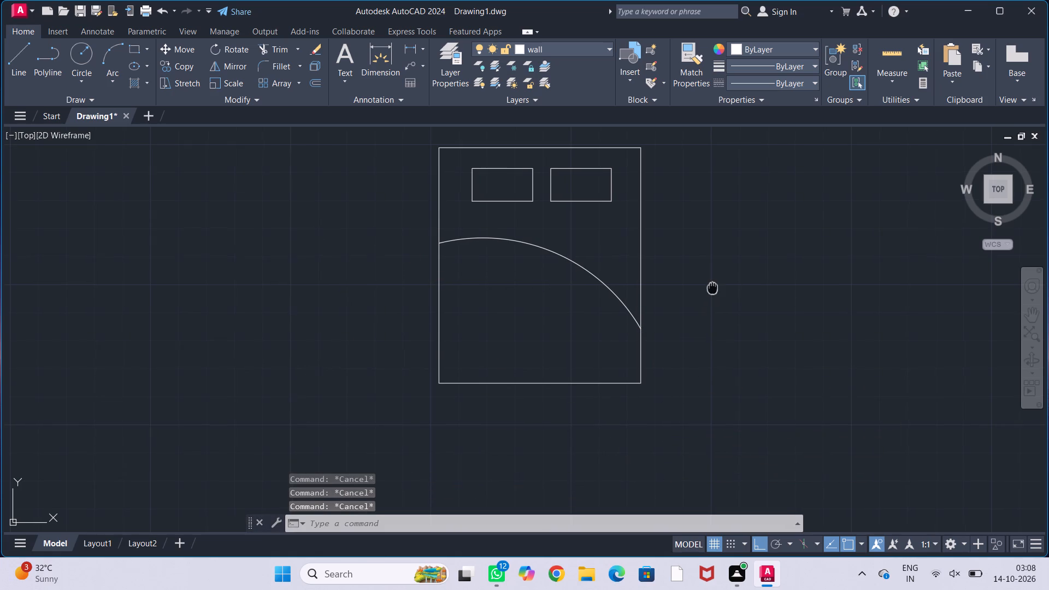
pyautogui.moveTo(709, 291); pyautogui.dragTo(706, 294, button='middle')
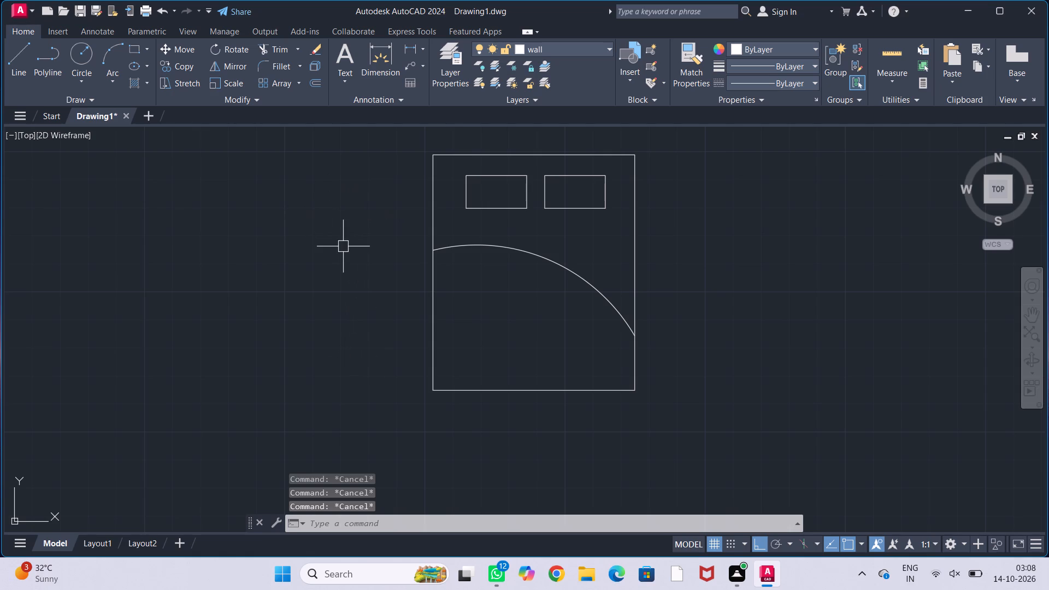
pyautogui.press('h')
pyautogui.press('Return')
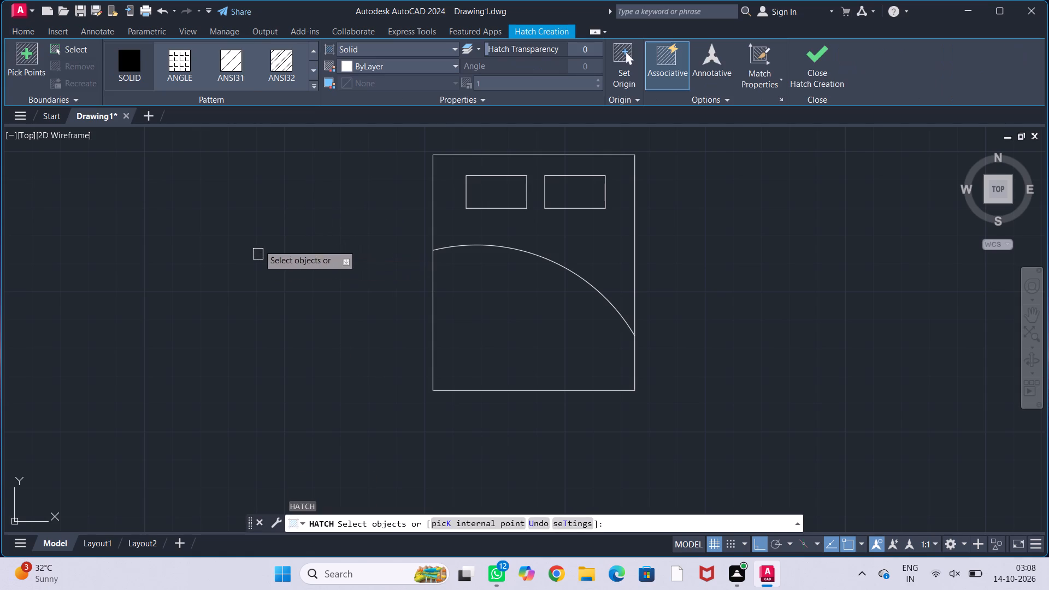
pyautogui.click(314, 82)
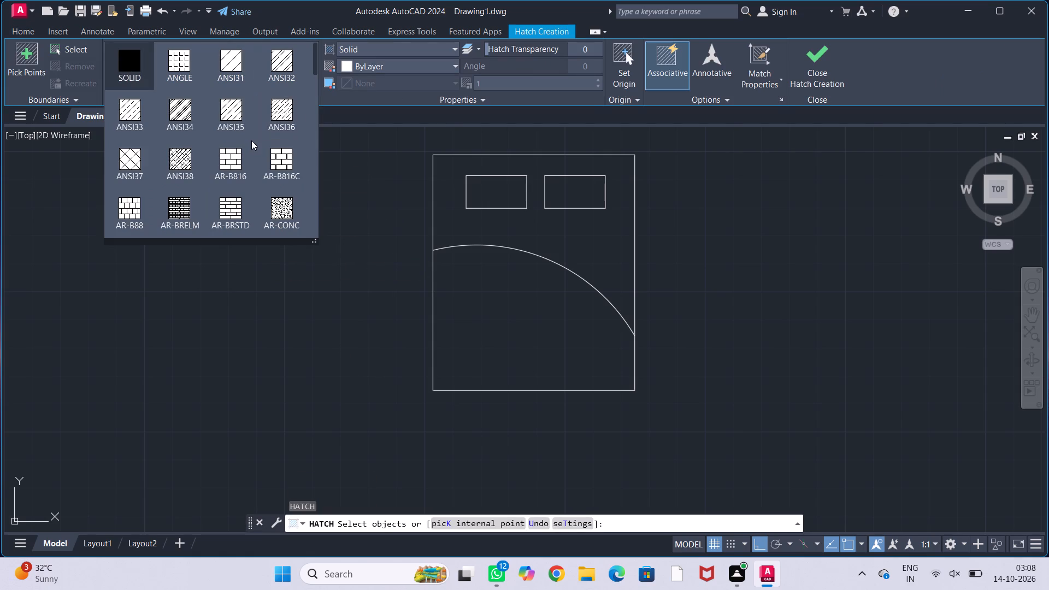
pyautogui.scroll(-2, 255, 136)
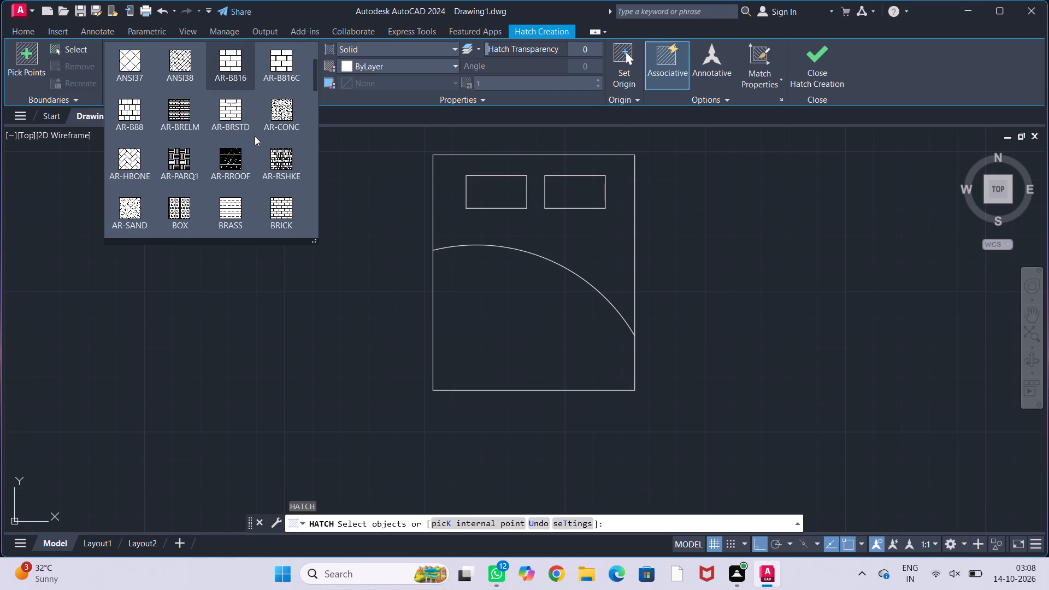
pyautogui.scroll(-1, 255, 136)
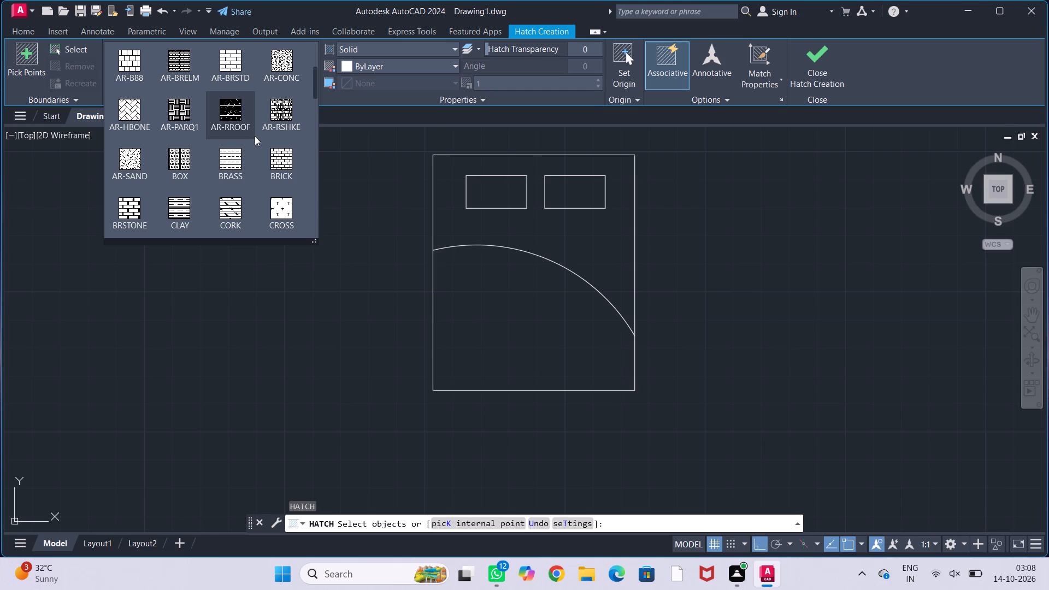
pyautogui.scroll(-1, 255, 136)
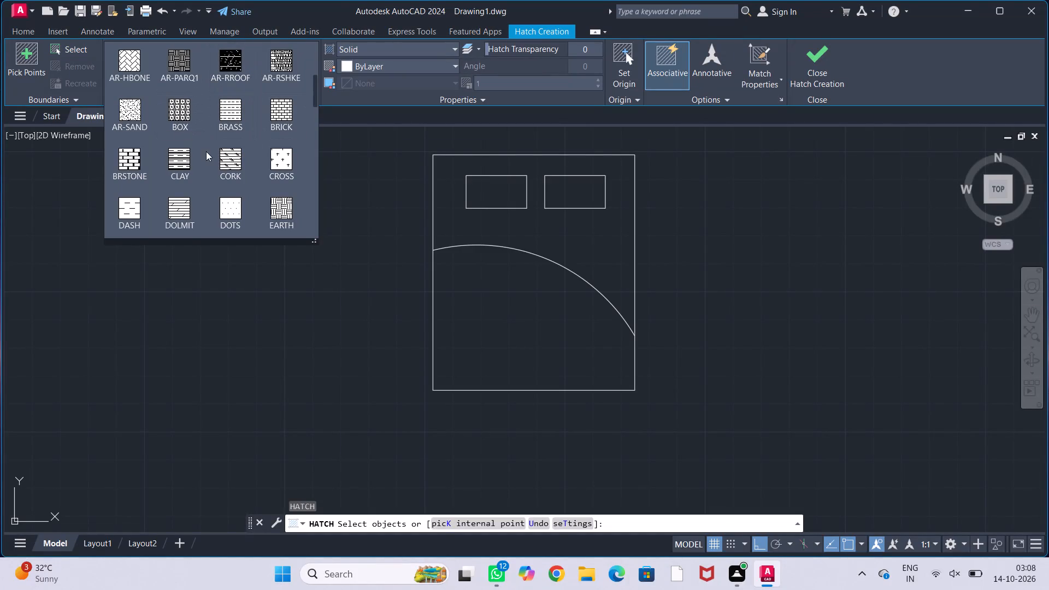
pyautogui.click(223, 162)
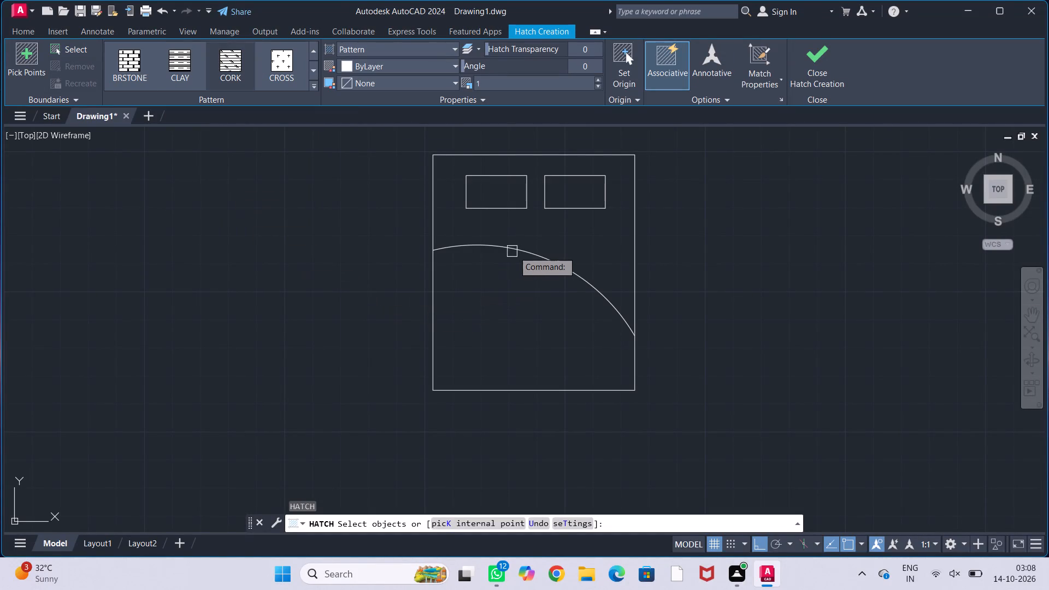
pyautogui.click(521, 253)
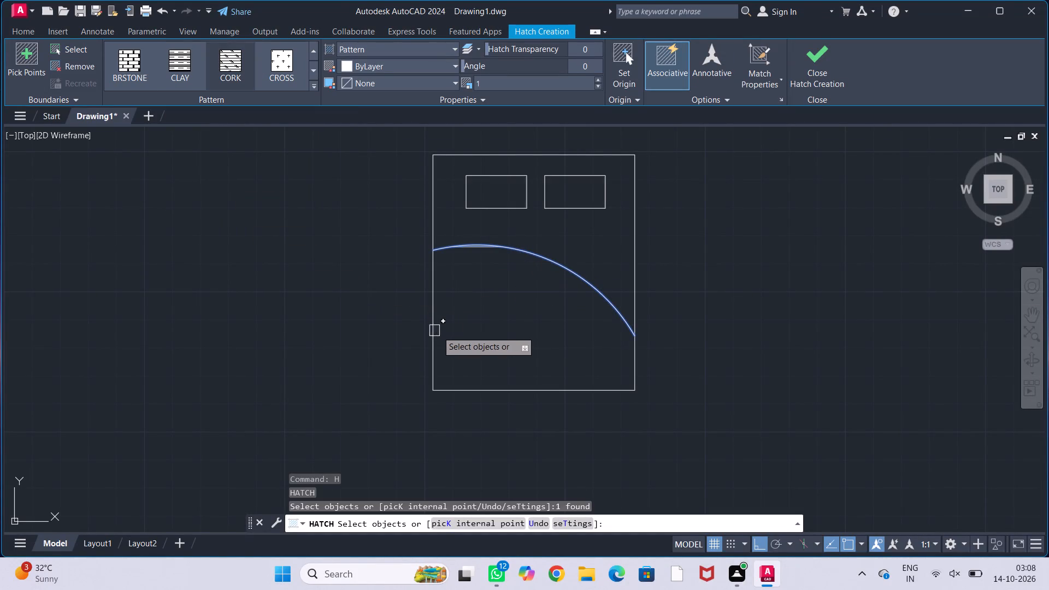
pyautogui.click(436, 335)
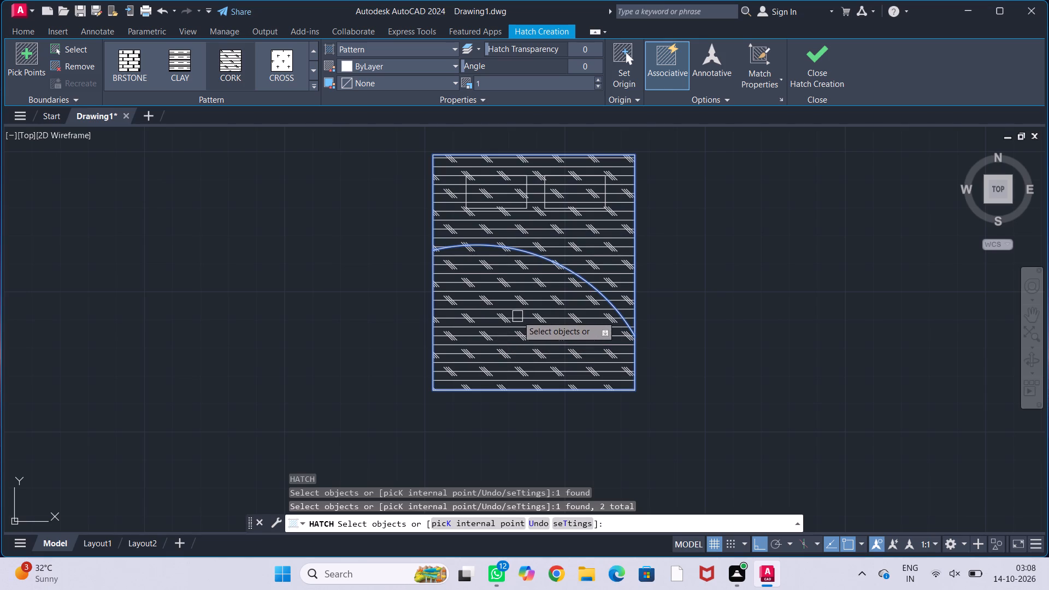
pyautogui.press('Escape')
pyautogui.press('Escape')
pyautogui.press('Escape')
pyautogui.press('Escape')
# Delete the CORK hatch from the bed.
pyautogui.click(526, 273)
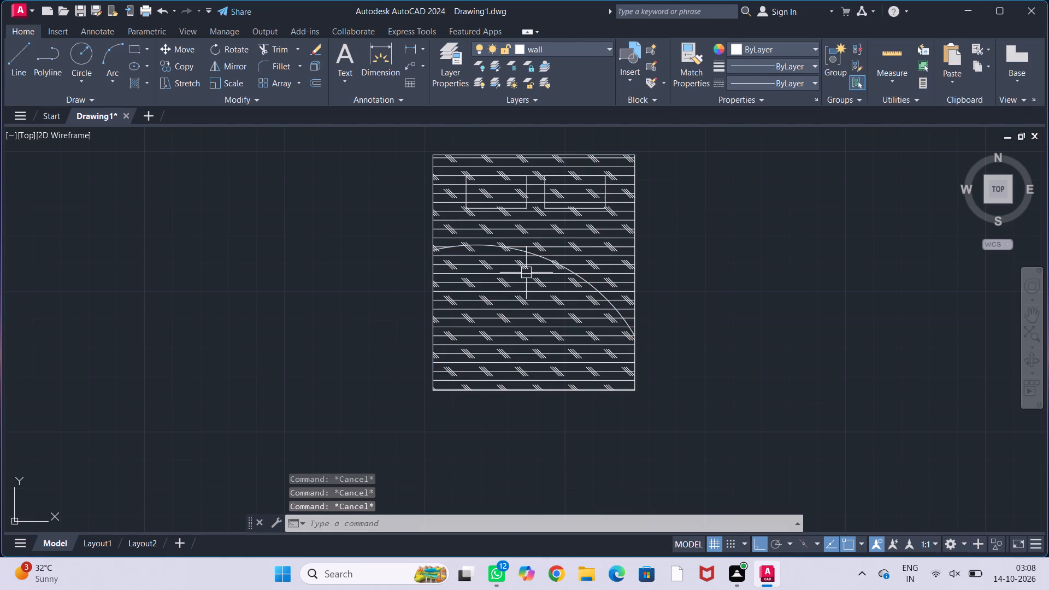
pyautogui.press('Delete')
# Draw a rug rectangle about 11'-1" by 5'-3" across the bed's lower half, extending past its west, east and south edges.
pyautogui.scroll(-1, 526, 273)
pyautogui.moveTo(526, 273); pyautogui.dragTo(516, 276, button='middle')
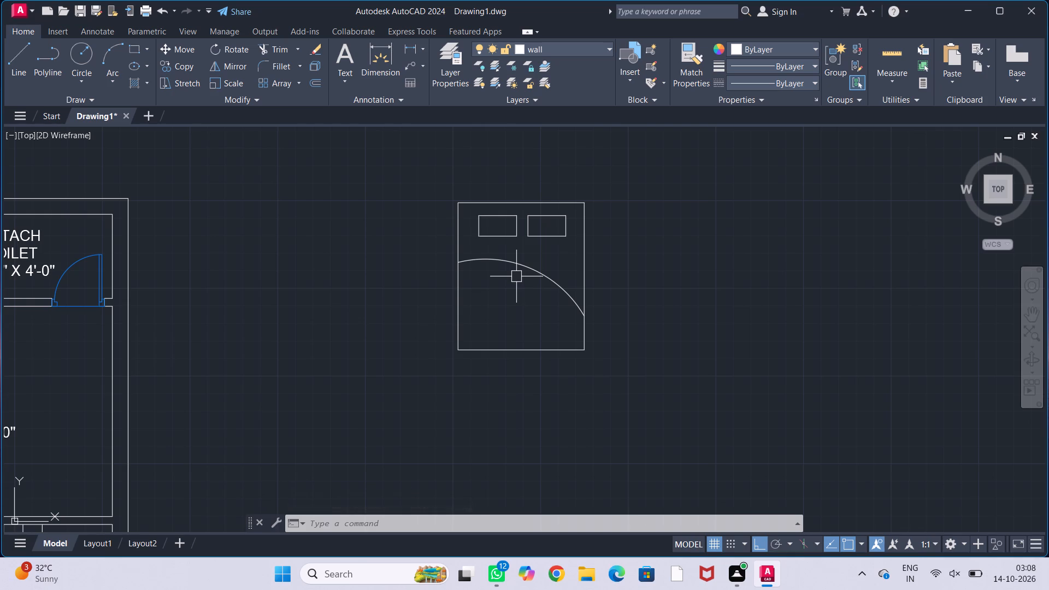
pyautogui.moveTo(518, 271); pyautogui.dragTo(525, 263, button='middle')
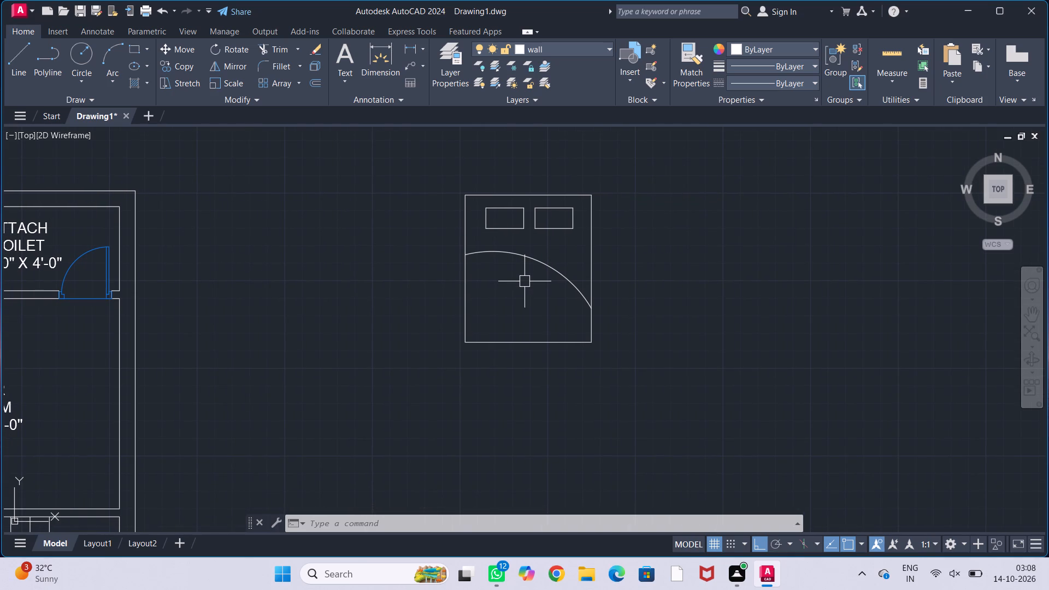
pyautogui.write('REC')
pyautogui.press('Return')
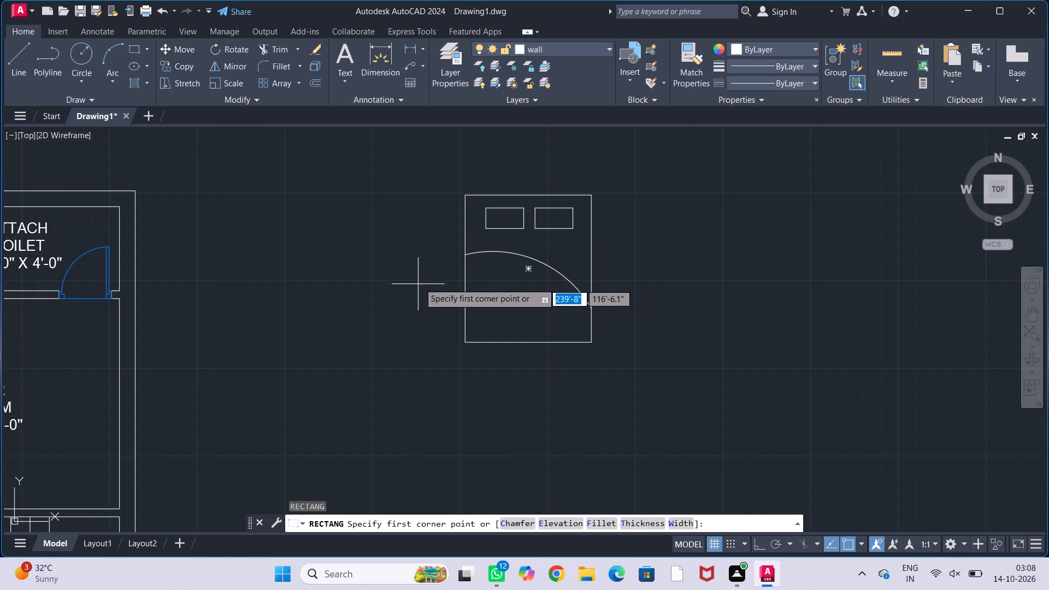
pyautogui.click(411, 281)
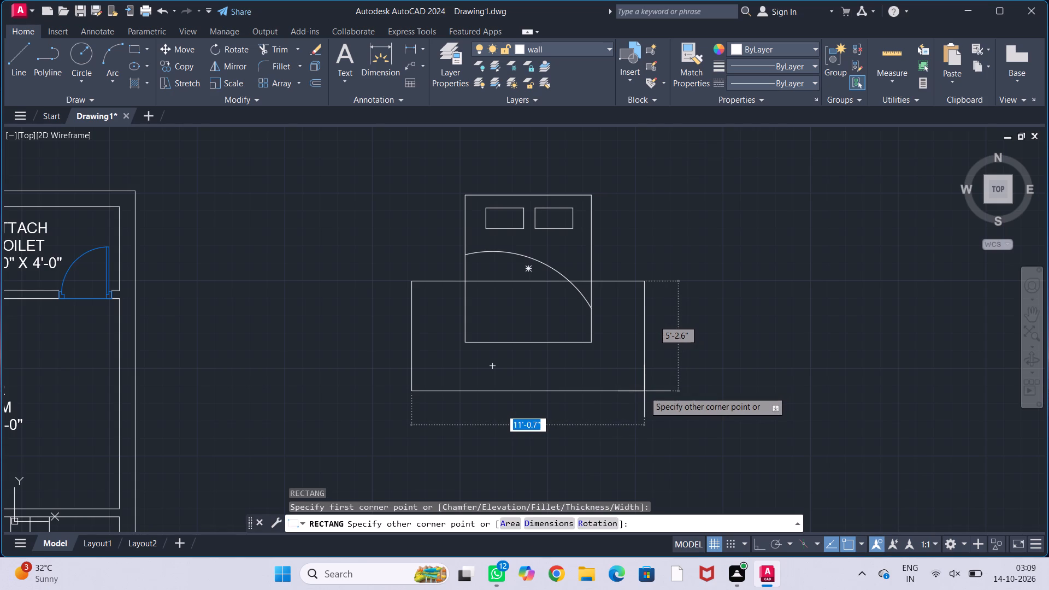
pyautogui.click(645, 391)
pyautogui.press('Escape')
pyautogui.press('Escape')
pyautogui.press('Escape')
pyautogui.press('Escape')
pyautogui.moveTo(628, 329); pyautogui.dragTo(633, 316, button='middle')
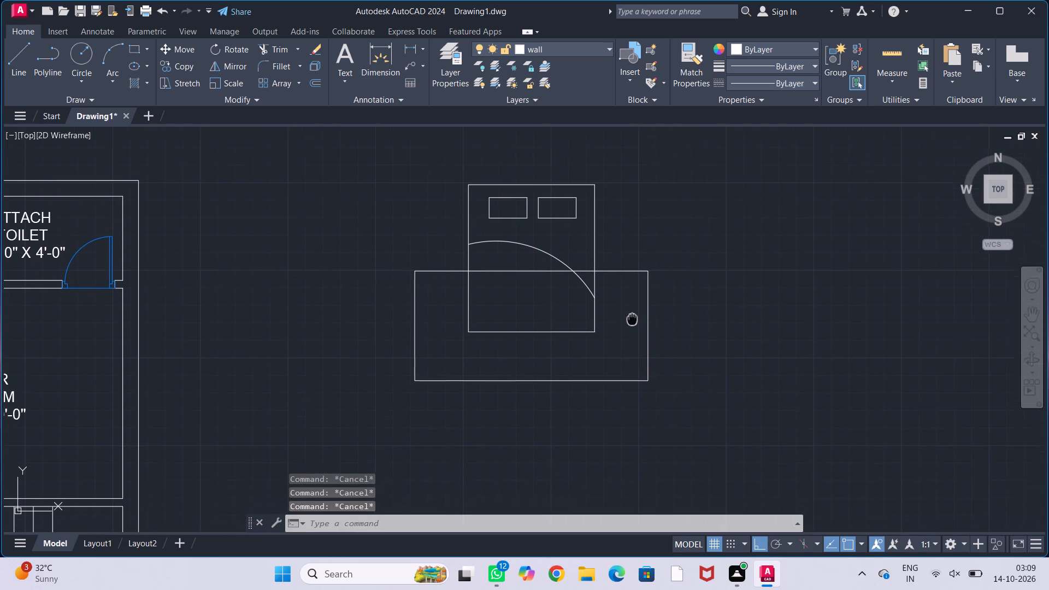
pyautogui.moveTo(633, 316); pyautogui.dragTo(633, 314, button='middle')
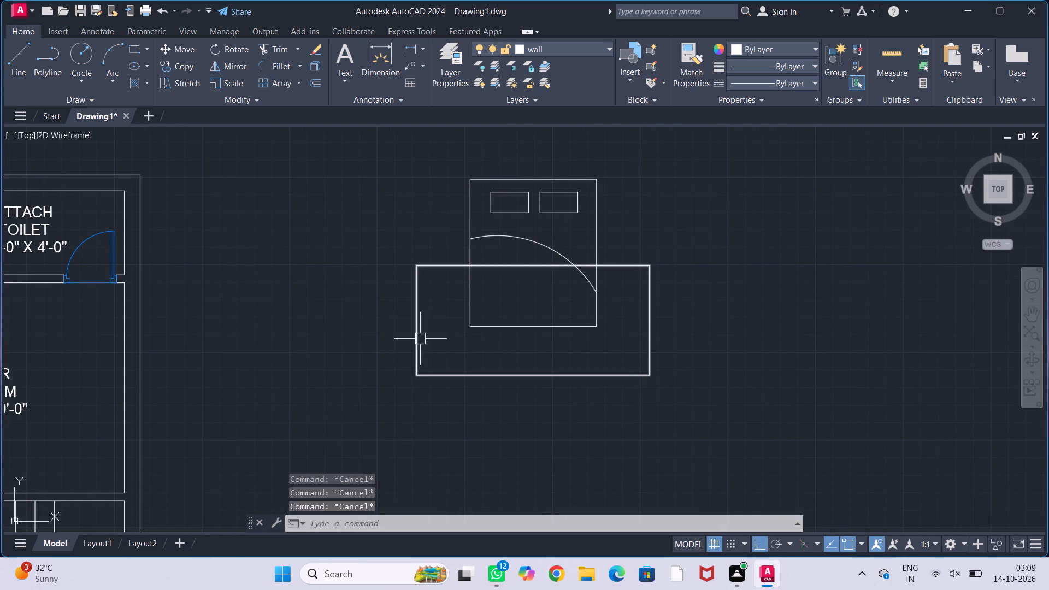
pyautogui.click(421, 338)
pyautogui.press('Escape')
pyautogui.press('Escape')
pyautogui.press('Escape')
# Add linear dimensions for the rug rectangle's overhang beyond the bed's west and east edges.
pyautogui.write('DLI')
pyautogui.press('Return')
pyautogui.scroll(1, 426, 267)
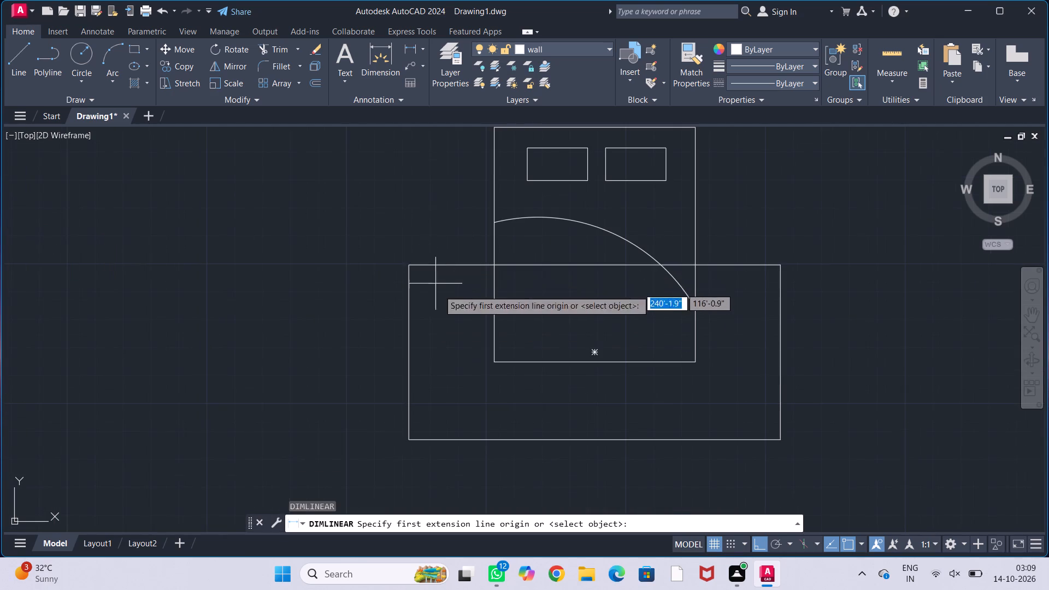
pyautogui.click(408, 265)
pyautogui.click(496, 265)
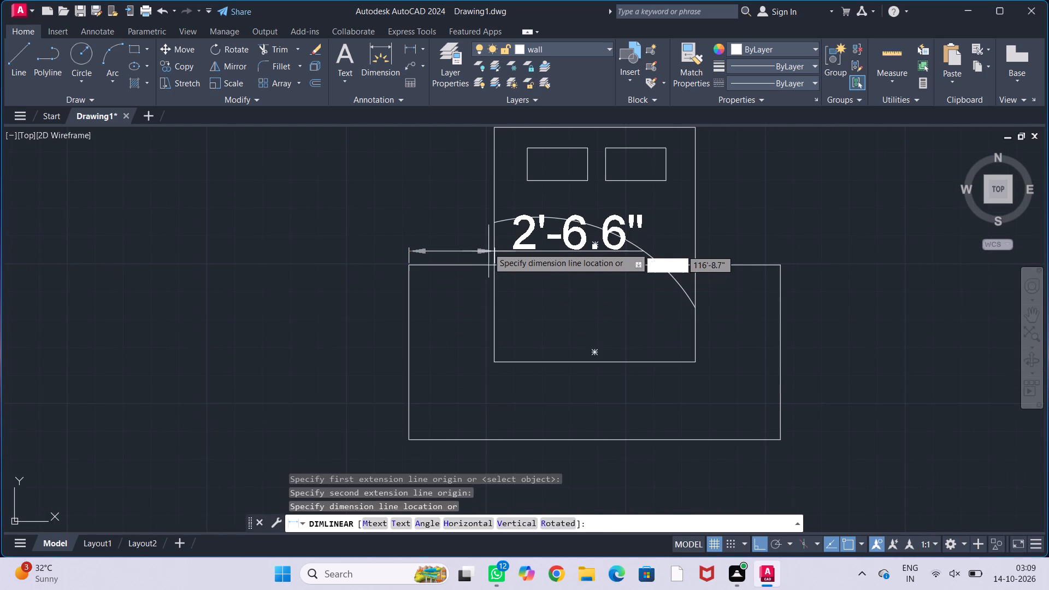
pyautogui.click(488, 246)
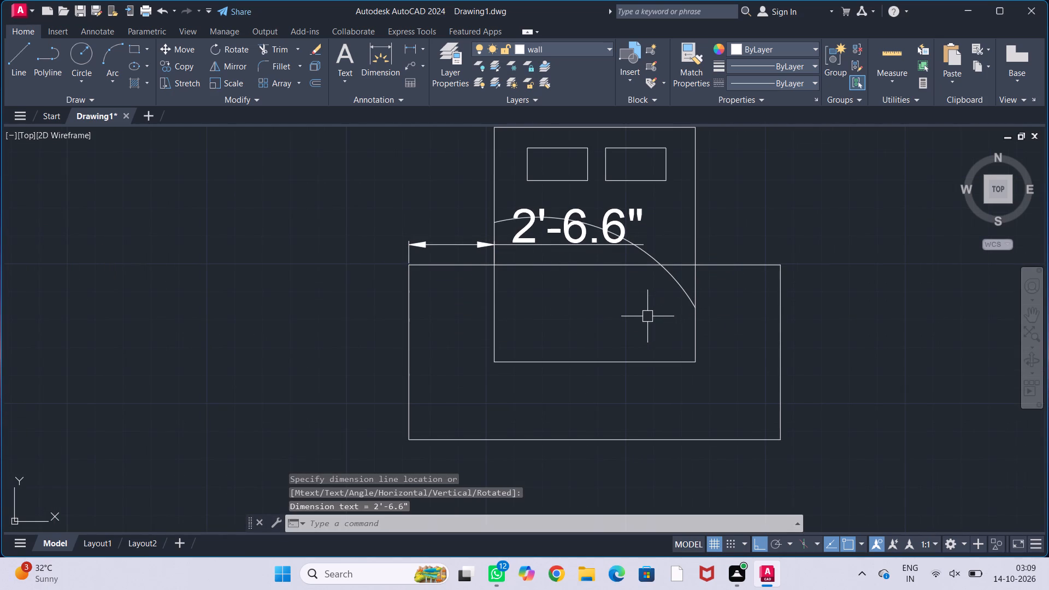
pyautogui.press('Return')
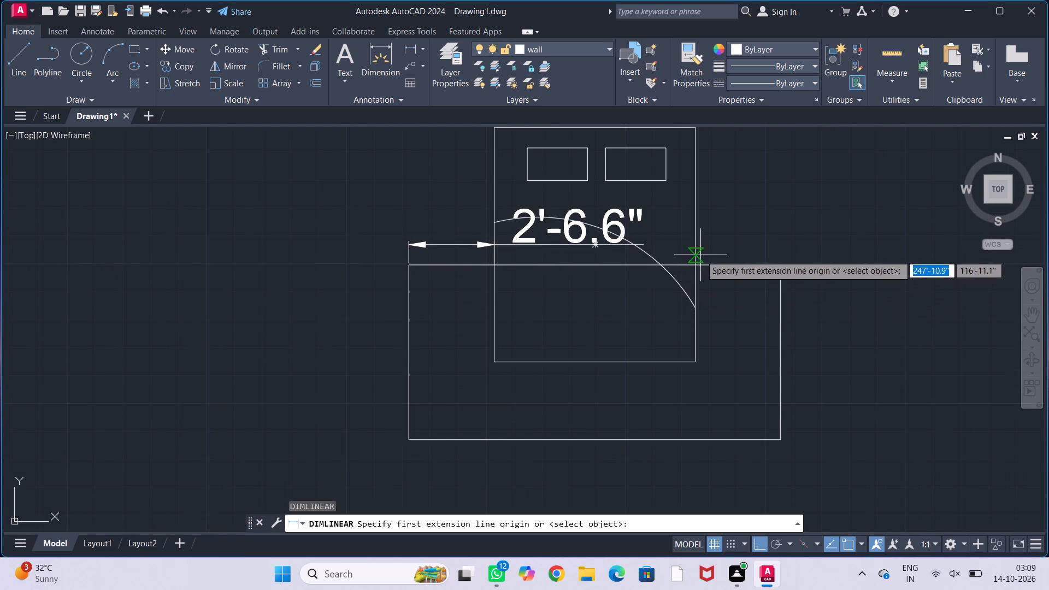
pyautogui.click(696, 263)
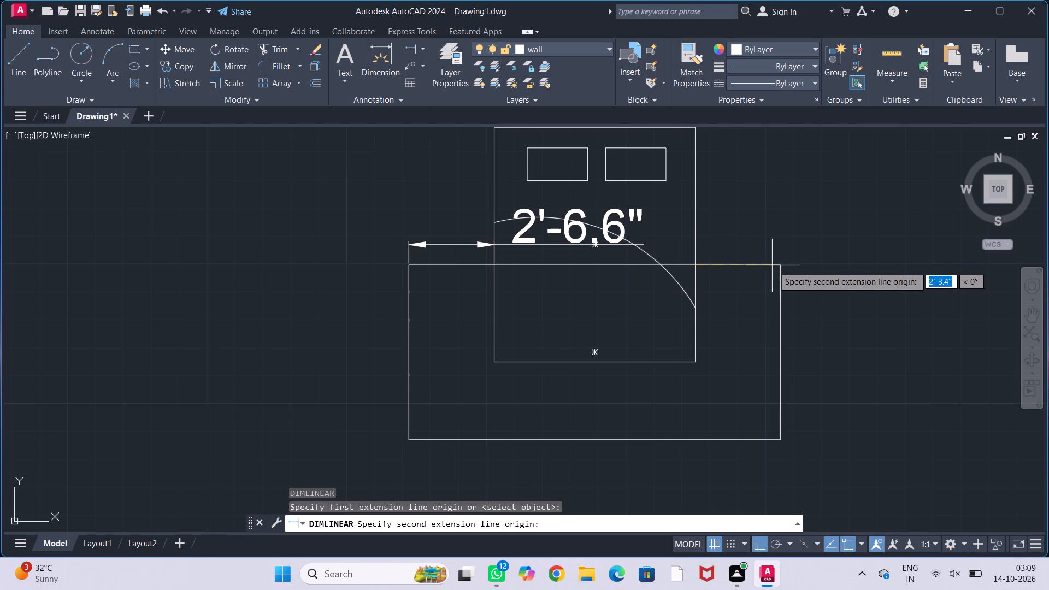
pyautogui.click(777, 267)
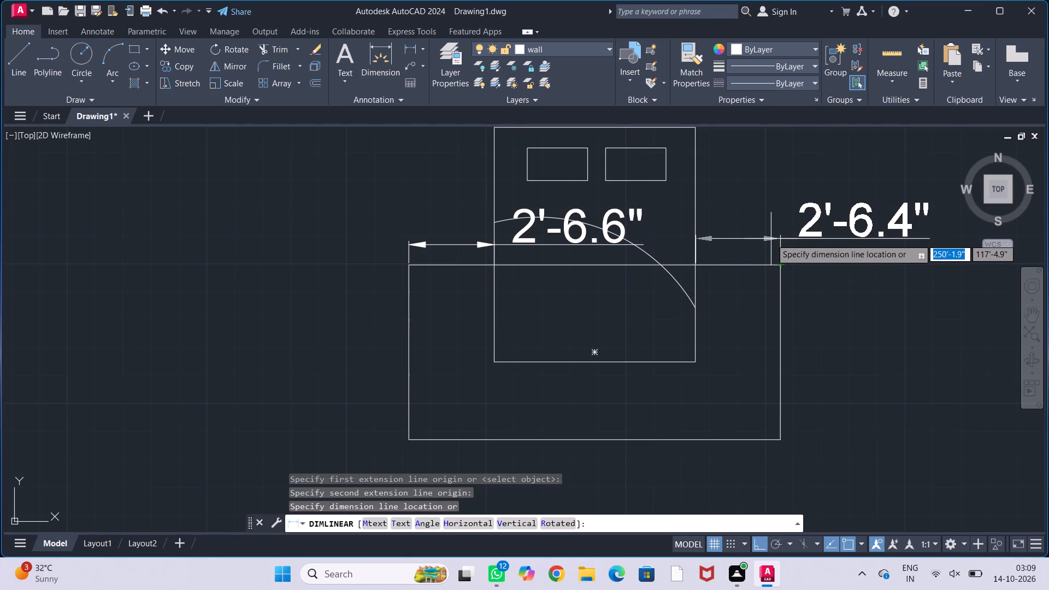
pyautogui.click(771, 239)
# Stretch the rug rectangle's west edge 0.2" east toward the bed.
pyautogui.click(409, 343)
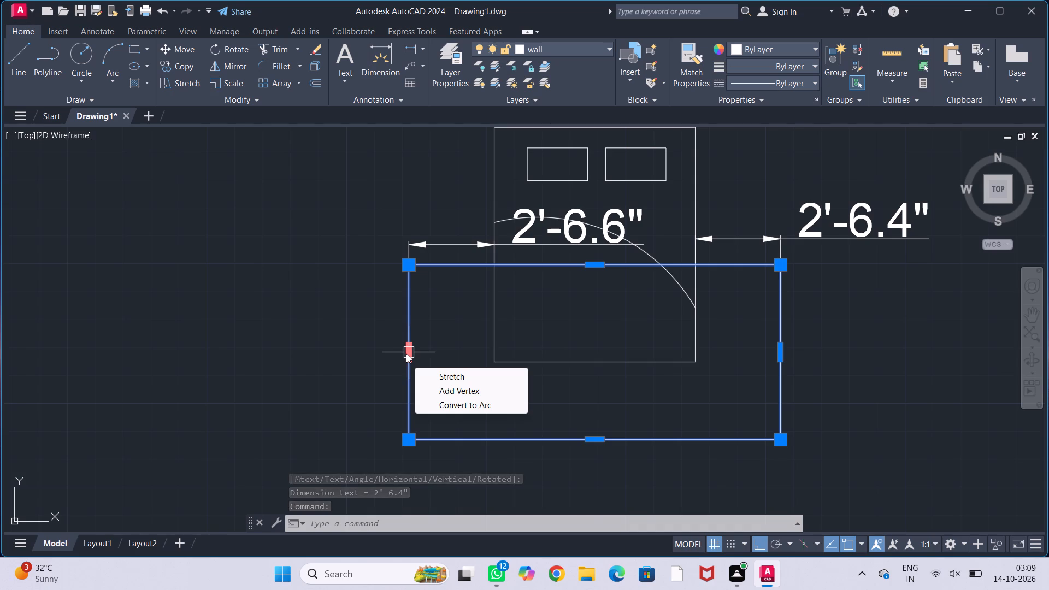
pyautogui.click(406, 353)
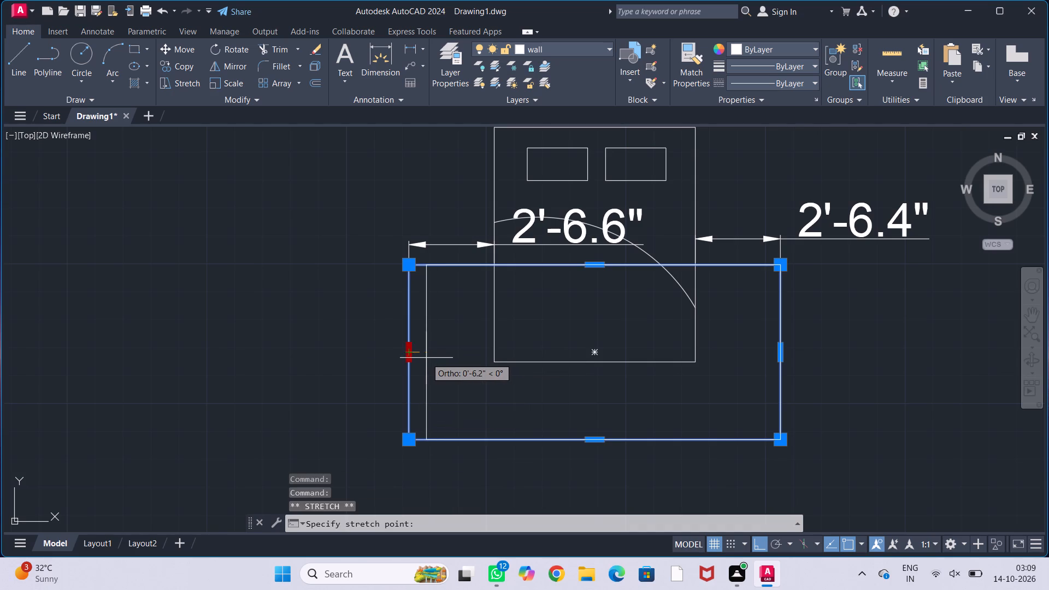
pyautogui.write('0.')
pyautogui.write('2"')
pyautogui.press('Return')
pyautogui.press('Escape')
pyautogui.press('Escape')
pyautogui.press('Escape')
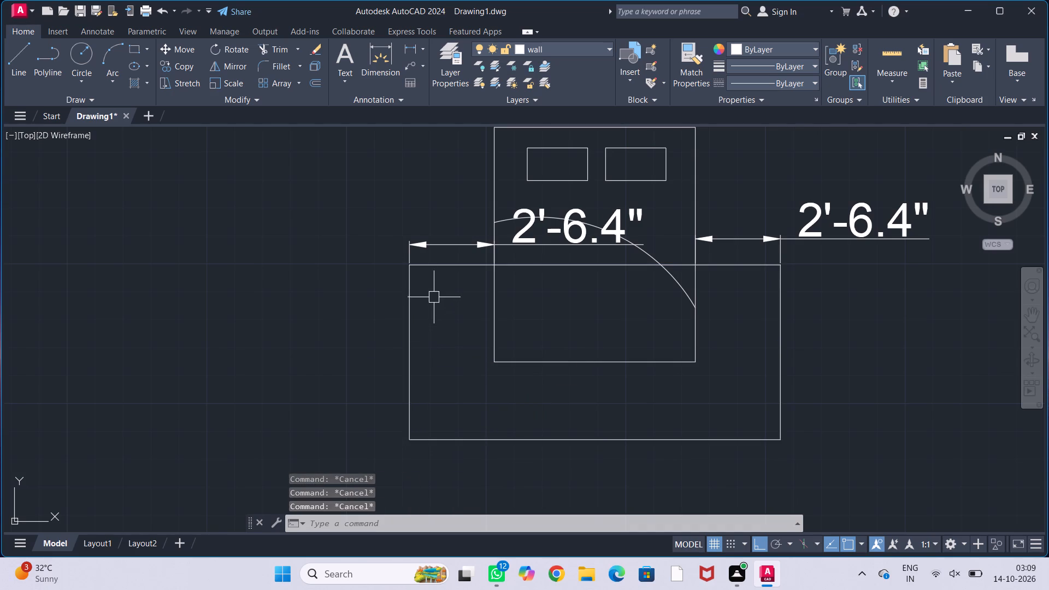
pyautogui.press('Escape')
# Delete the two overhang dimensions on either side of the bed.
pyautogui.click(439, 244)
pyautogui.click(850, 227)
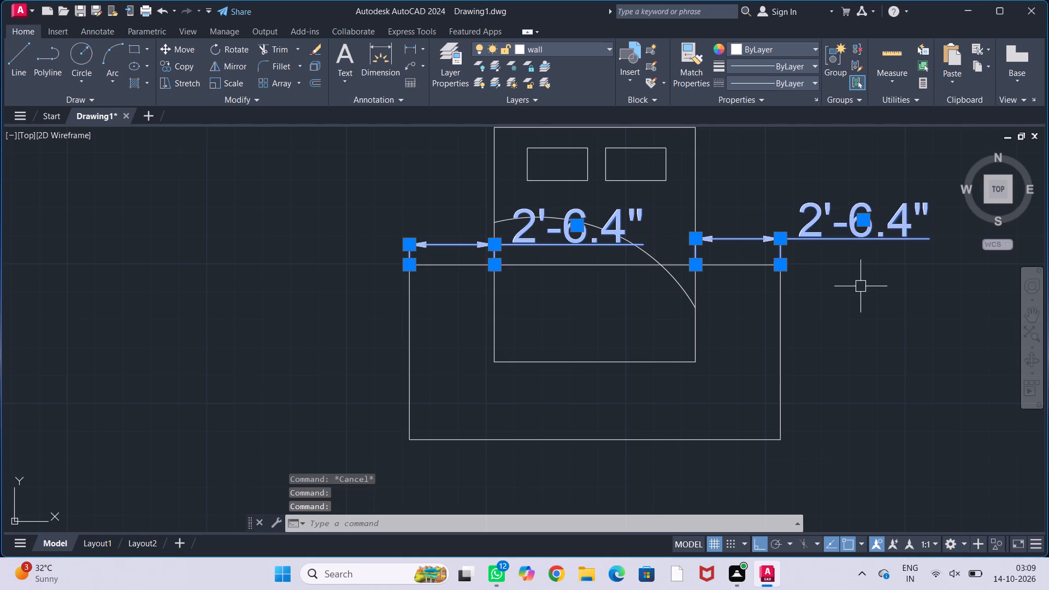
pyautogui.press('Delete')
# Trim the rug rectangle's upper edge where it crosses the inside of the bed.
pyautogui.scroll(-1, 861, 286)
pyautogui.moveTo(864, 310); pyautogui.dragTo(797, 272, button='middle')
pyautogui.scroll(-1, 809, 299)
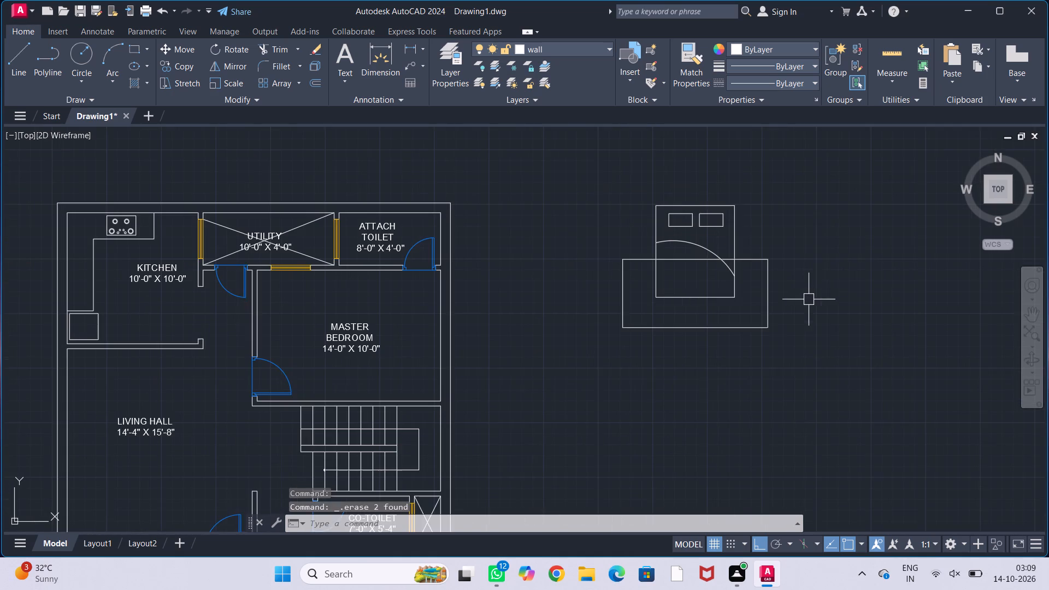
pyautogui.moveTo(813, 293); pyautogui.dragTo(781, 300, button='middle')
pyautogui.write('TR')
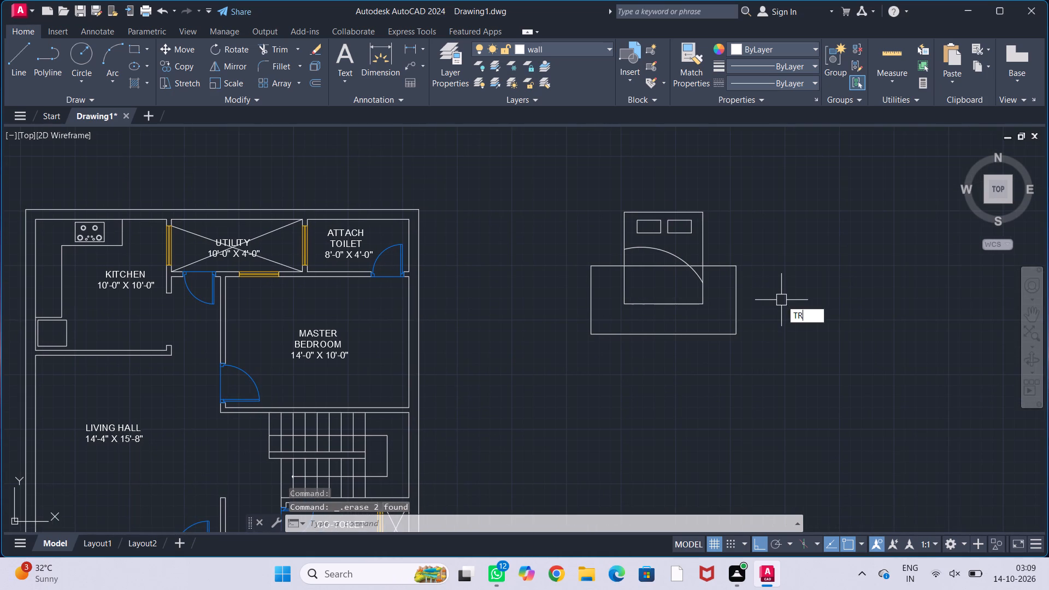
pyautogui.press('Return')
pyautogui.scroll(2, 670, 276)
pyautogui.click(656, 252)
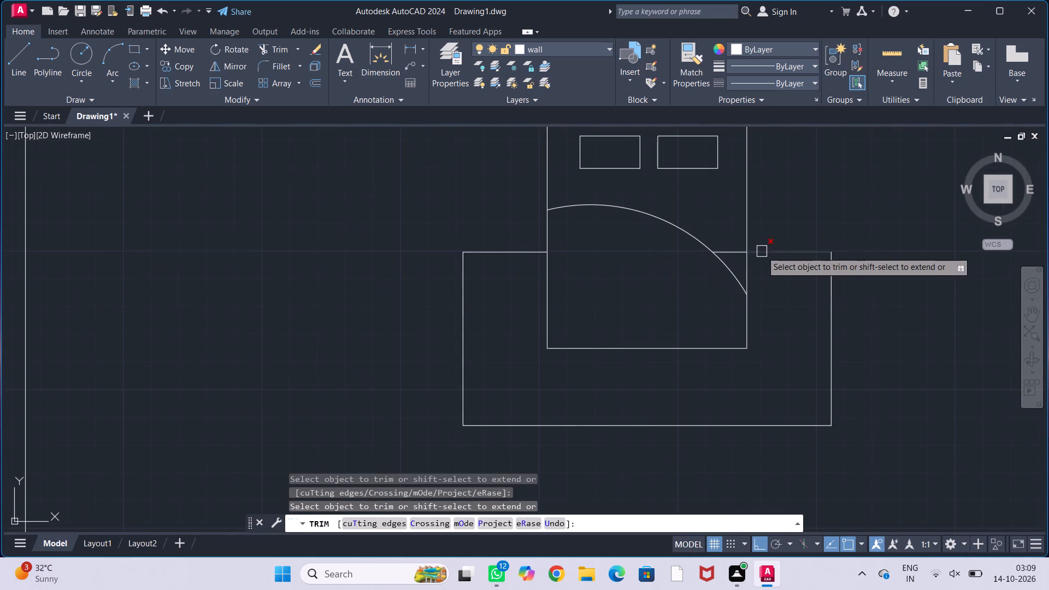
pyautogui.click(734, 254)
pyautogui.press('Escape')
pyautogui.press('Escape')
pyautogui.press('Escape')
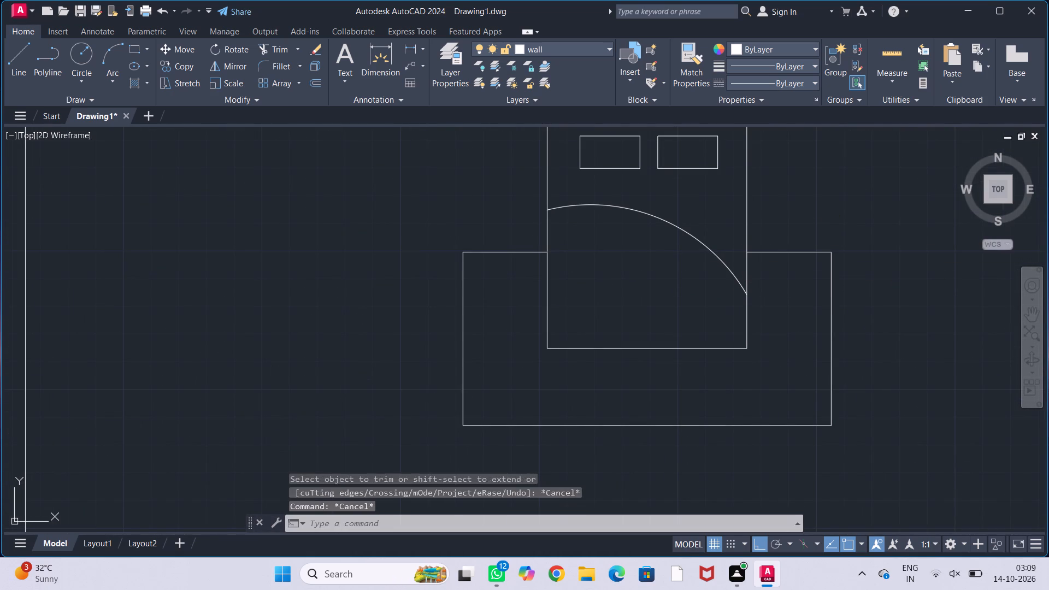
pyautogui.press('Escape')
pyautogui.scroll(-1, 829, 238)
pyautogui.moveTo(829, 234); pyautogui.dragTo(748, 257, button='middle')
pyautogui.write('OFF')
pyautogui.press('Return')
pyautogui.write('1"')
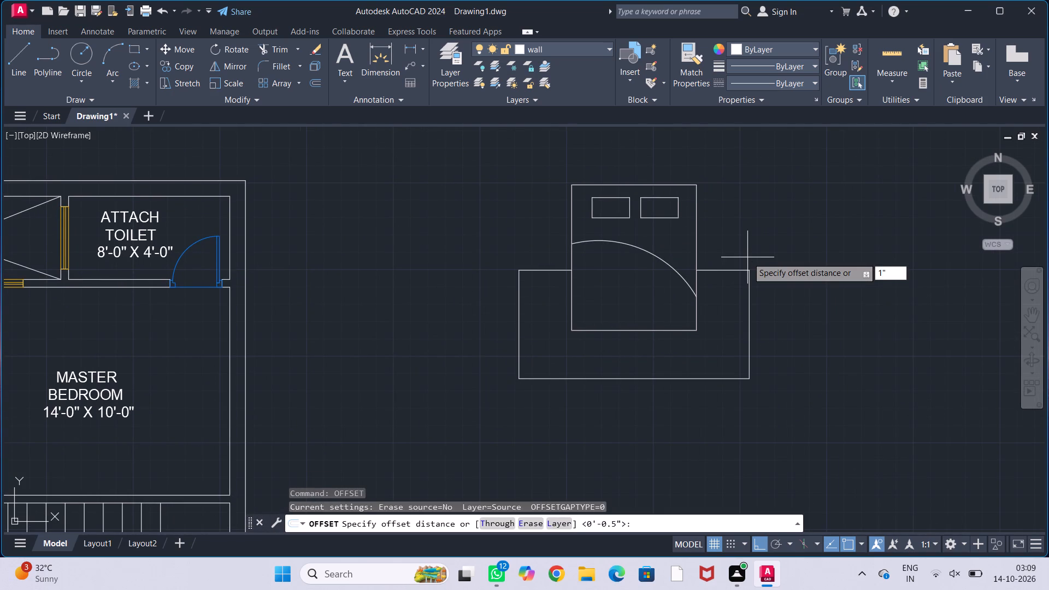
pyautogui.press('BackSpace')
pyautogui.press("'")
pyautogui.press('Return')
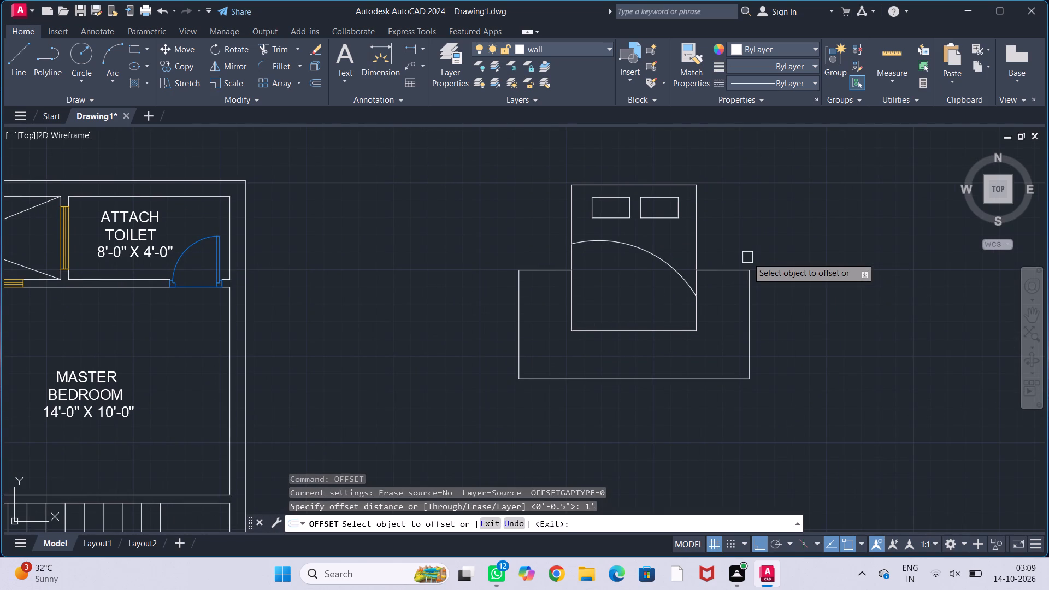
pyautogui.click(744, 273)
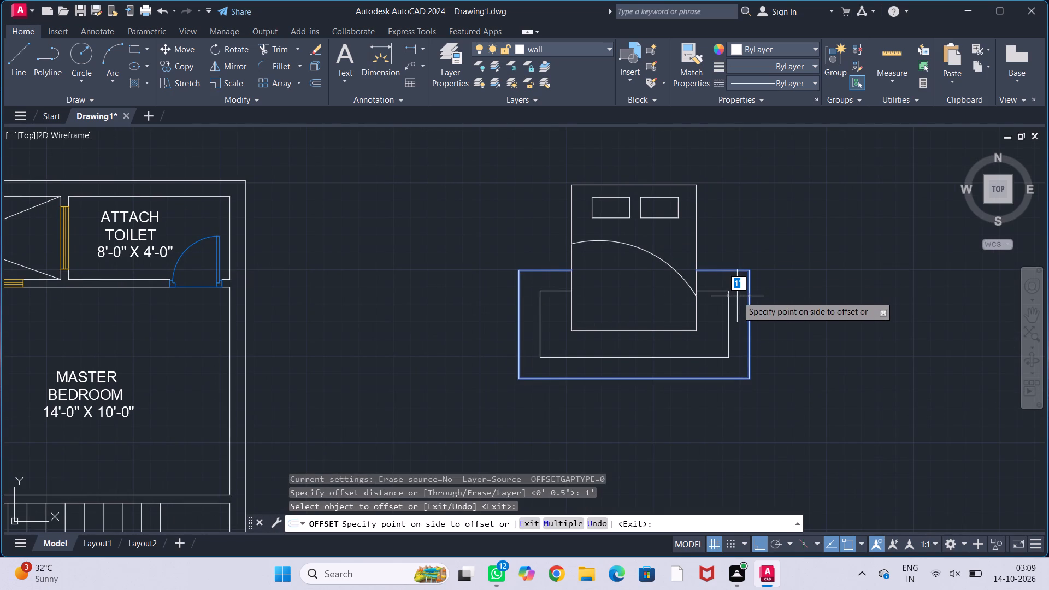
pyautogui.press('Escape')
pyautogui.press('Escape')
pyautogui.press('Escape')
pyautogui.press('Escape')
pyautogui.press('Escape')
# Offset the rug outline 4" inward to form an inner border line.
pyautogui.write('OFF')
pyautogui.press('Return')
pyautogui.write('4"')
pyautogui.press('Return')
pyautogui.click(730, 268)
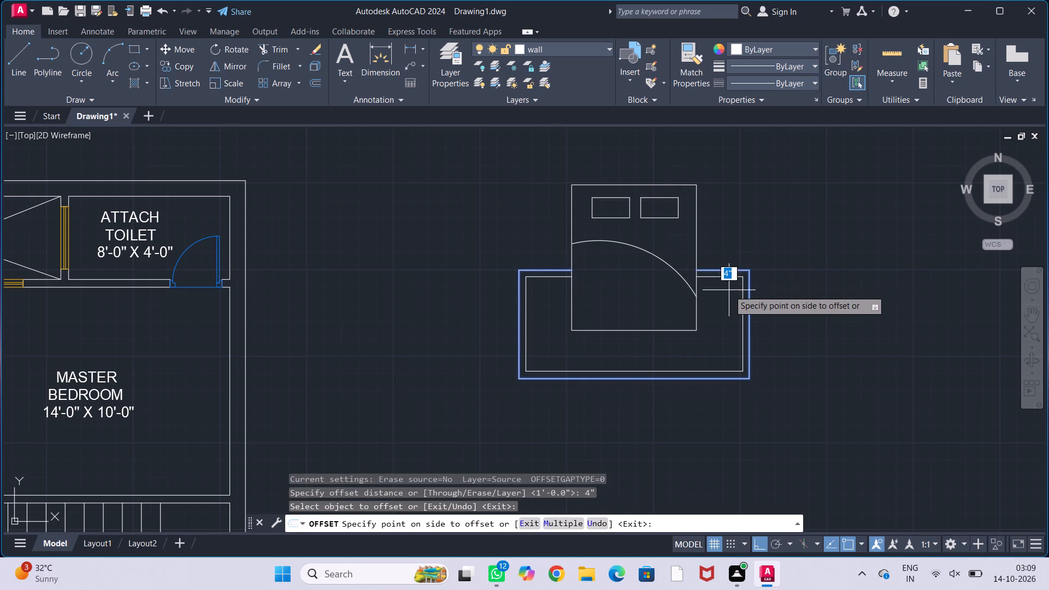
pyautogui.click(729, 291)
pyautogui.press('Escape')
pyautogui.press('Escape')
pyautogui.press('Escape')
pyautogui.press('Escape')
pyautogui.press('Escape')
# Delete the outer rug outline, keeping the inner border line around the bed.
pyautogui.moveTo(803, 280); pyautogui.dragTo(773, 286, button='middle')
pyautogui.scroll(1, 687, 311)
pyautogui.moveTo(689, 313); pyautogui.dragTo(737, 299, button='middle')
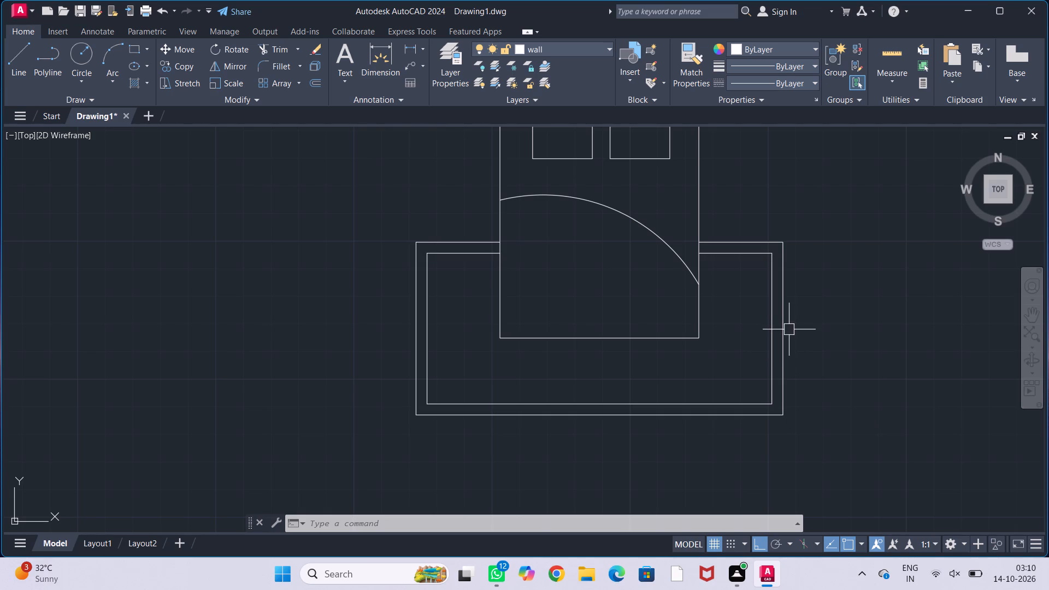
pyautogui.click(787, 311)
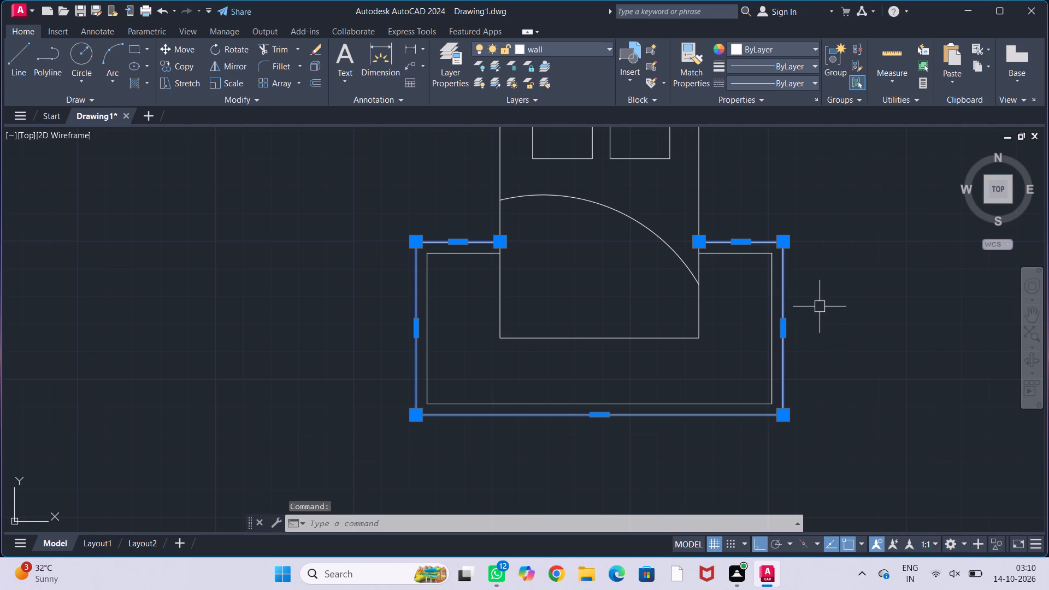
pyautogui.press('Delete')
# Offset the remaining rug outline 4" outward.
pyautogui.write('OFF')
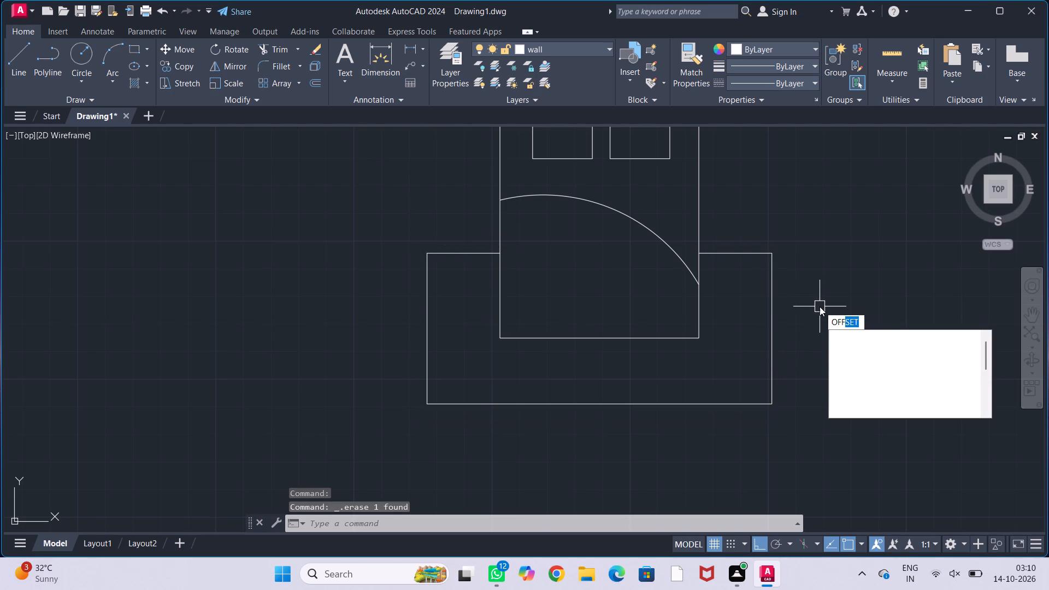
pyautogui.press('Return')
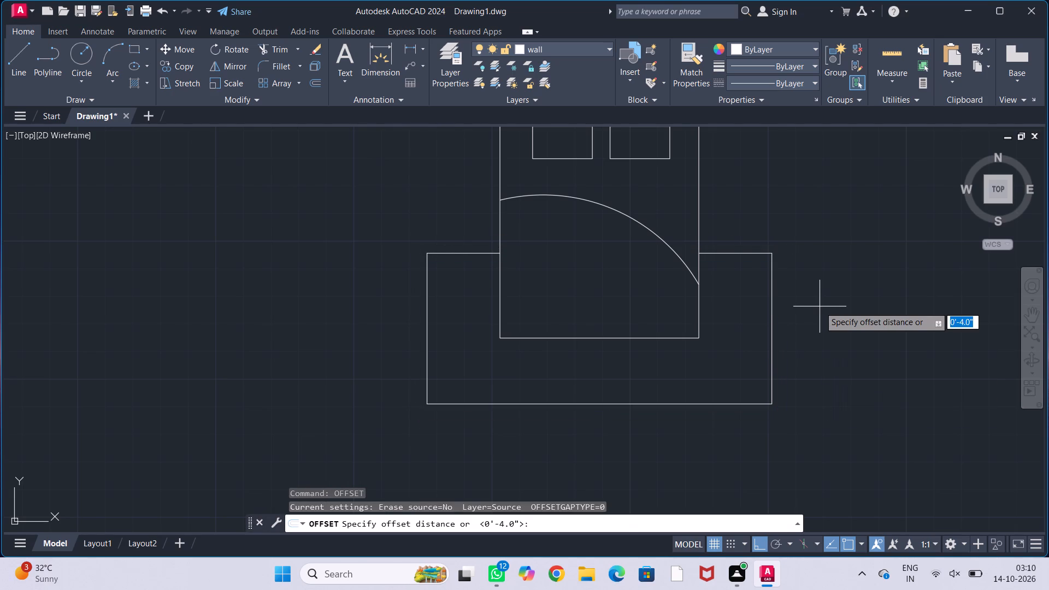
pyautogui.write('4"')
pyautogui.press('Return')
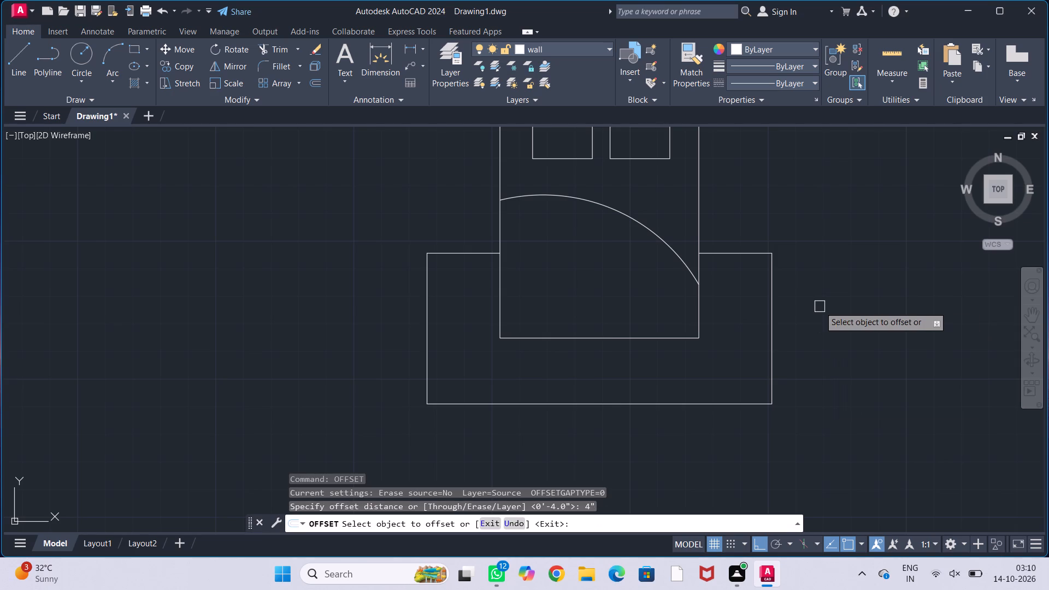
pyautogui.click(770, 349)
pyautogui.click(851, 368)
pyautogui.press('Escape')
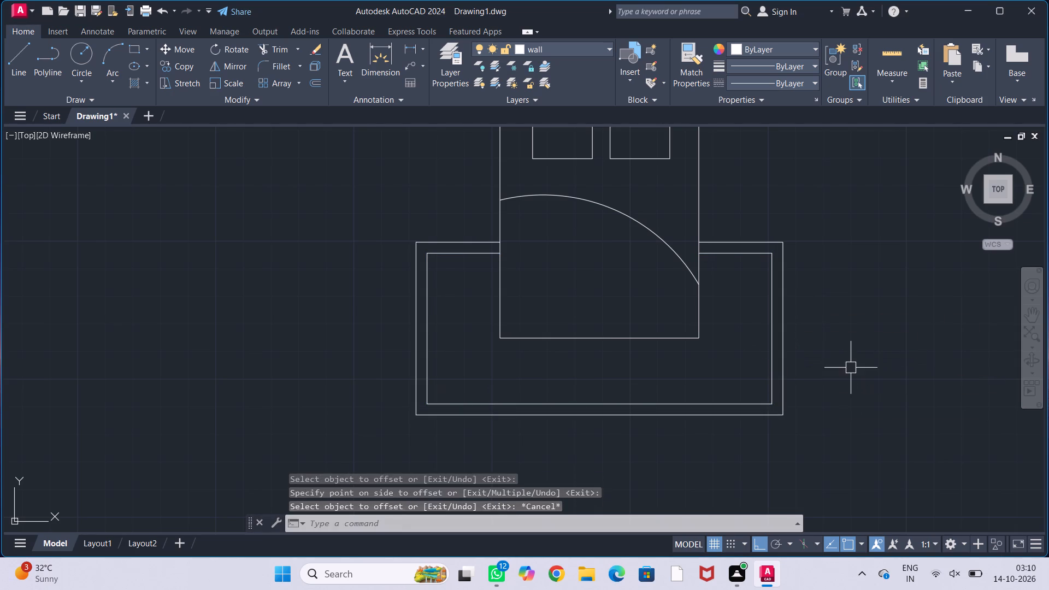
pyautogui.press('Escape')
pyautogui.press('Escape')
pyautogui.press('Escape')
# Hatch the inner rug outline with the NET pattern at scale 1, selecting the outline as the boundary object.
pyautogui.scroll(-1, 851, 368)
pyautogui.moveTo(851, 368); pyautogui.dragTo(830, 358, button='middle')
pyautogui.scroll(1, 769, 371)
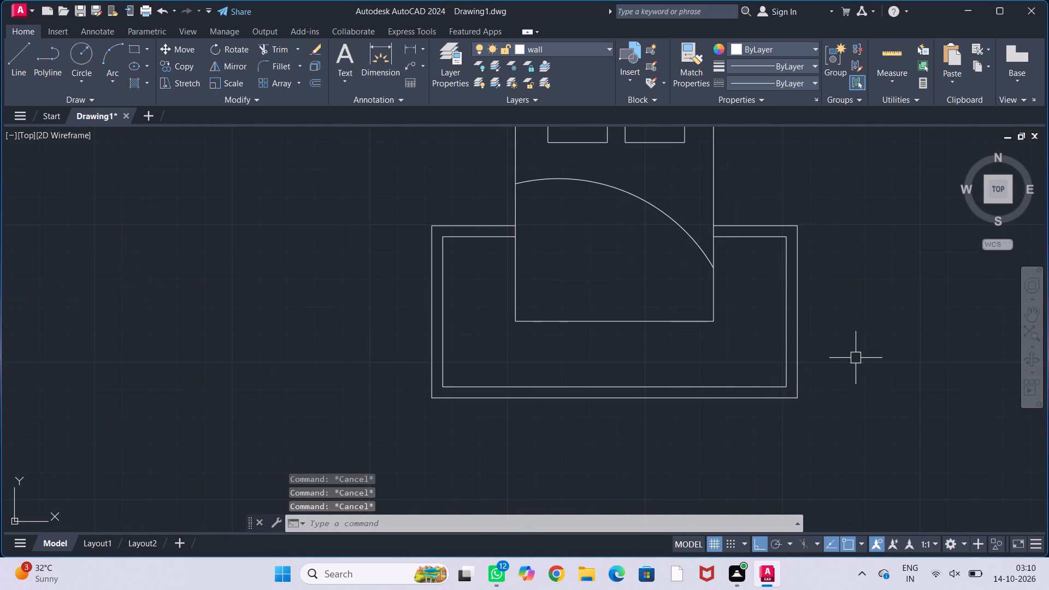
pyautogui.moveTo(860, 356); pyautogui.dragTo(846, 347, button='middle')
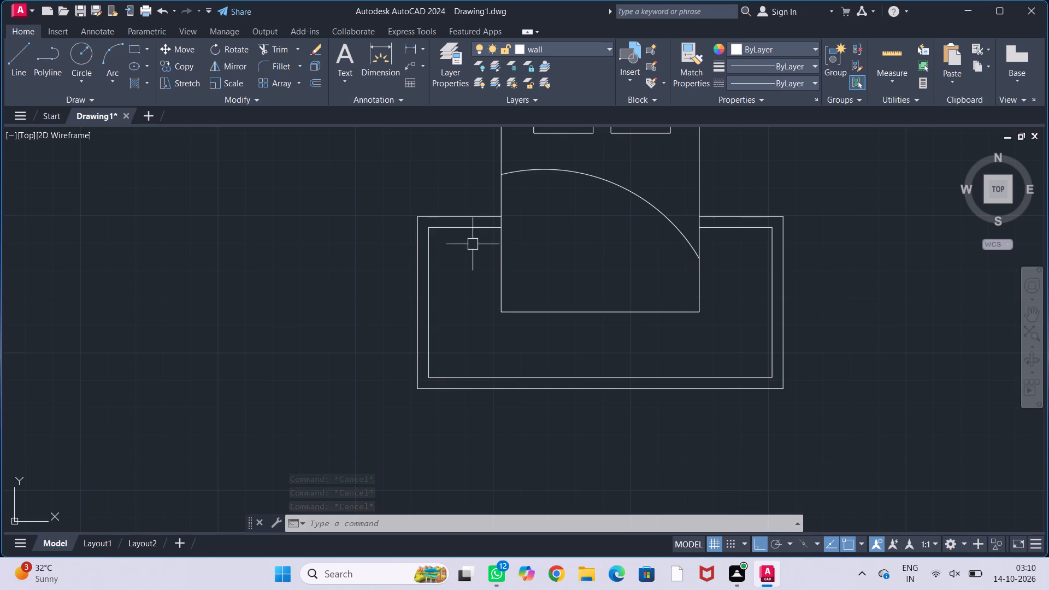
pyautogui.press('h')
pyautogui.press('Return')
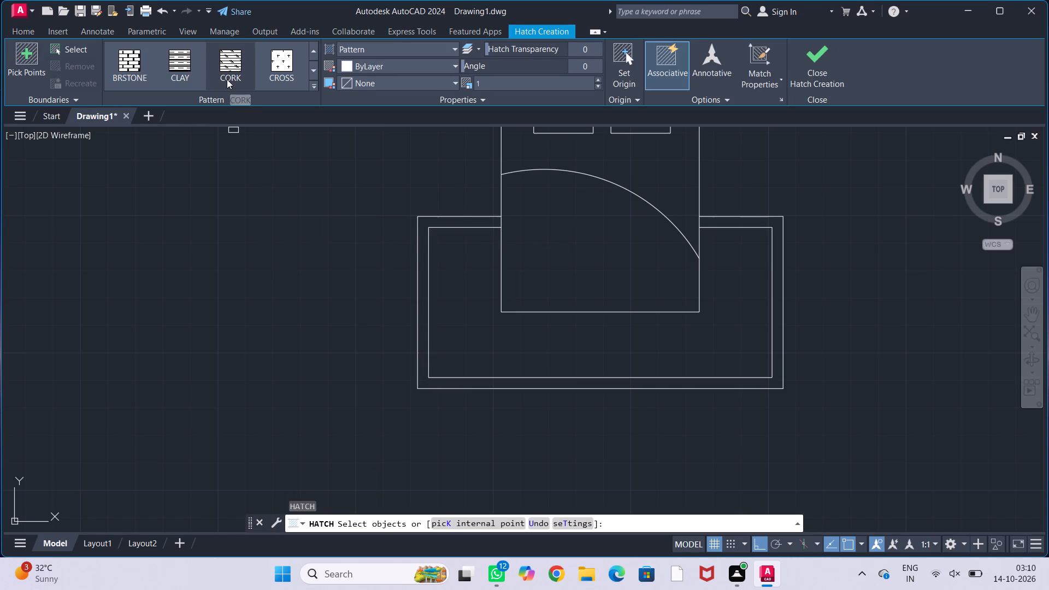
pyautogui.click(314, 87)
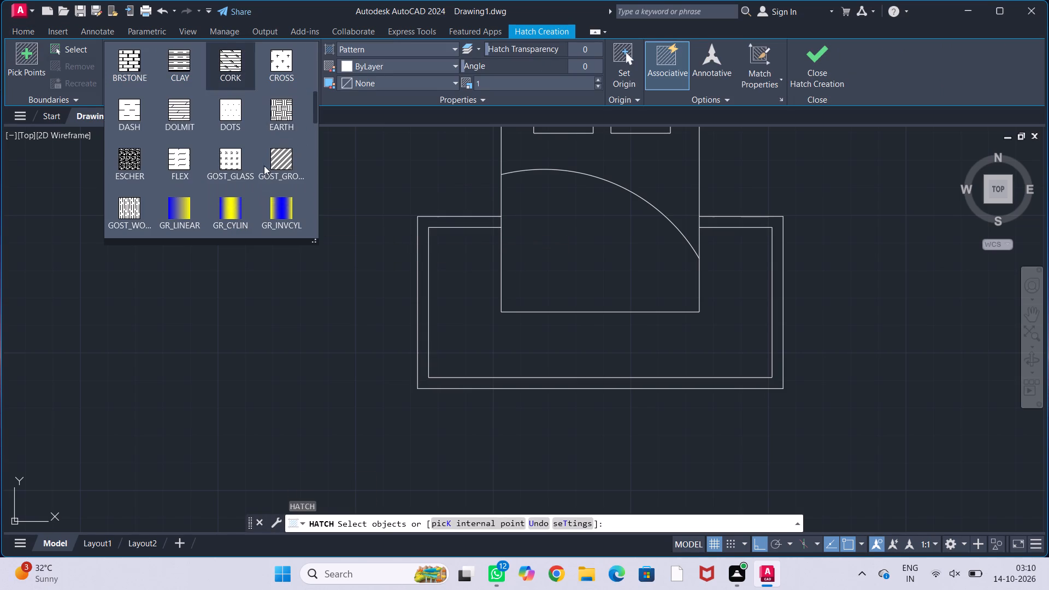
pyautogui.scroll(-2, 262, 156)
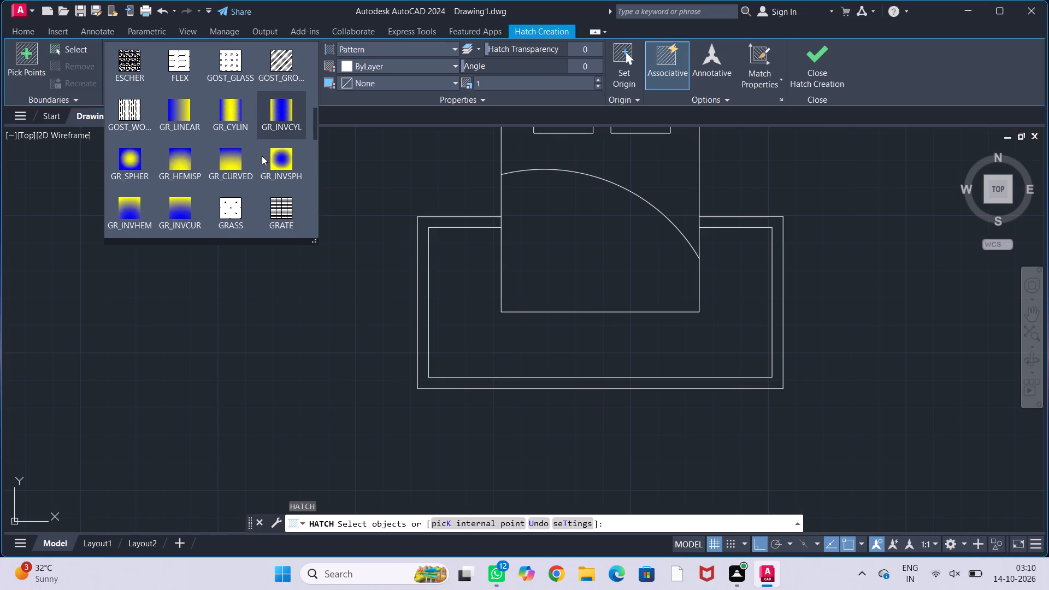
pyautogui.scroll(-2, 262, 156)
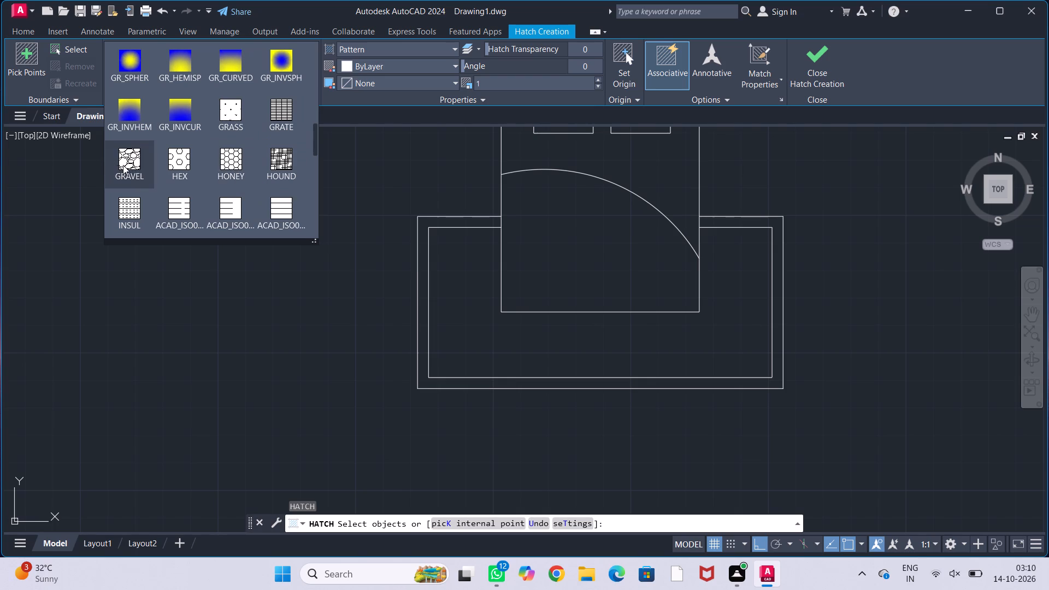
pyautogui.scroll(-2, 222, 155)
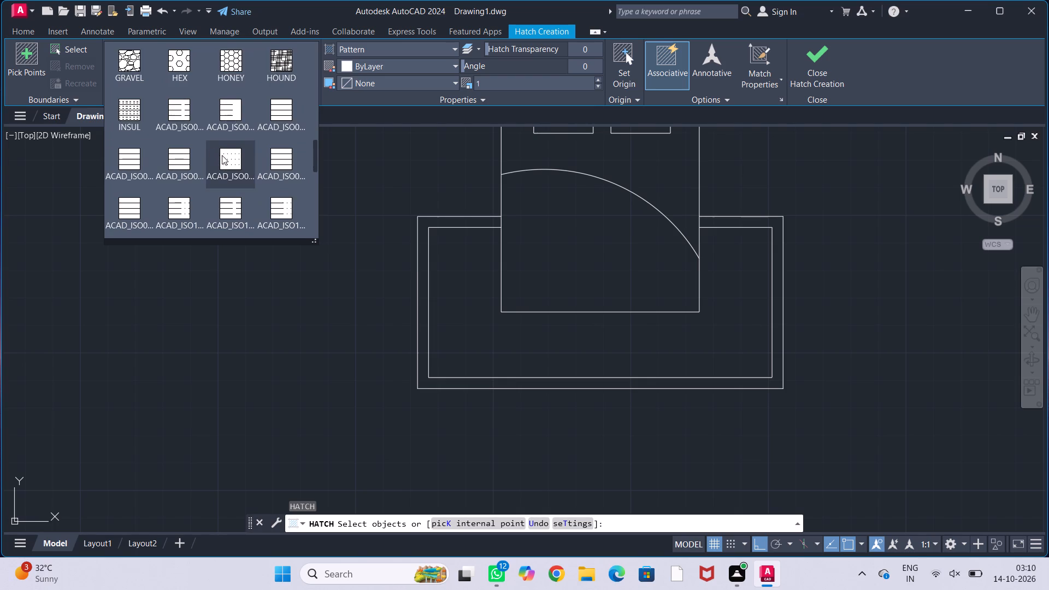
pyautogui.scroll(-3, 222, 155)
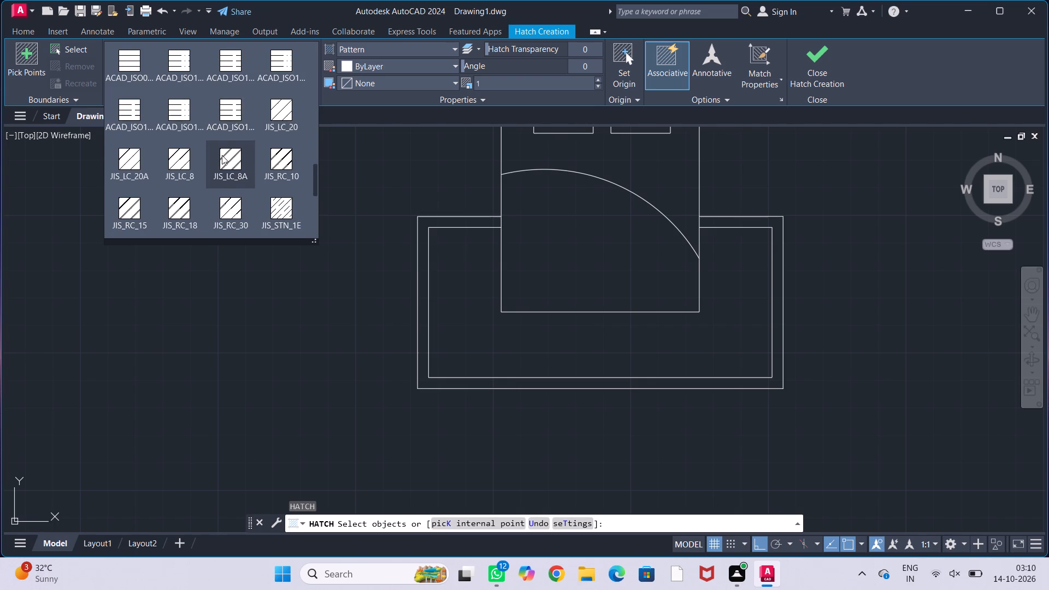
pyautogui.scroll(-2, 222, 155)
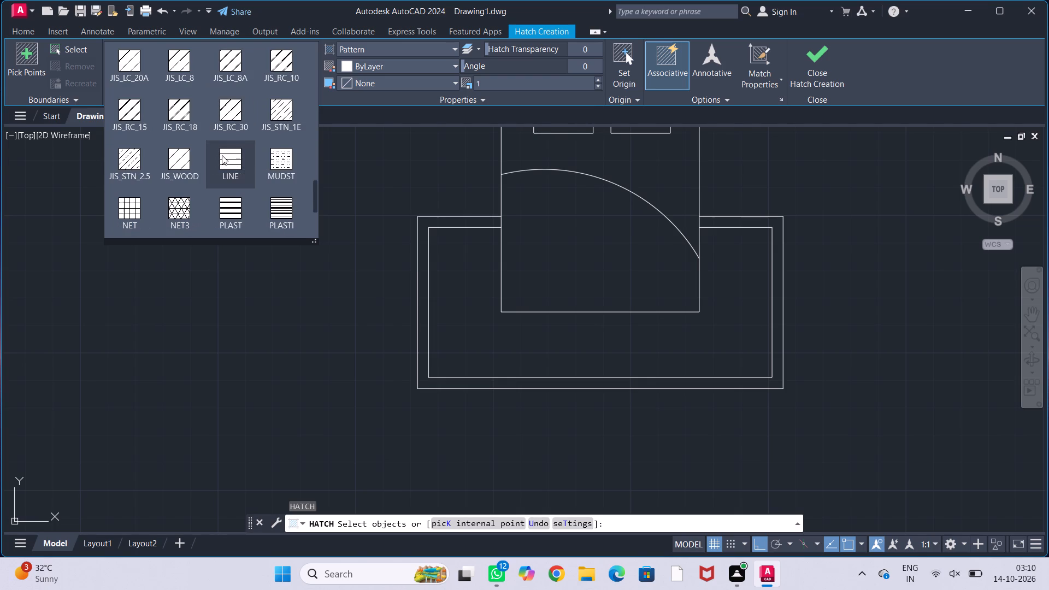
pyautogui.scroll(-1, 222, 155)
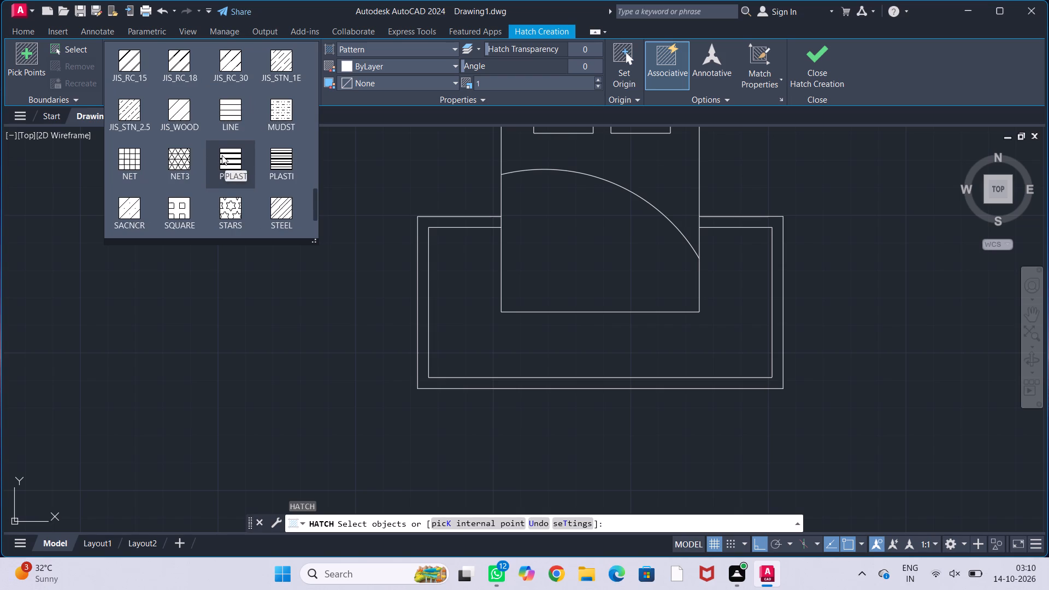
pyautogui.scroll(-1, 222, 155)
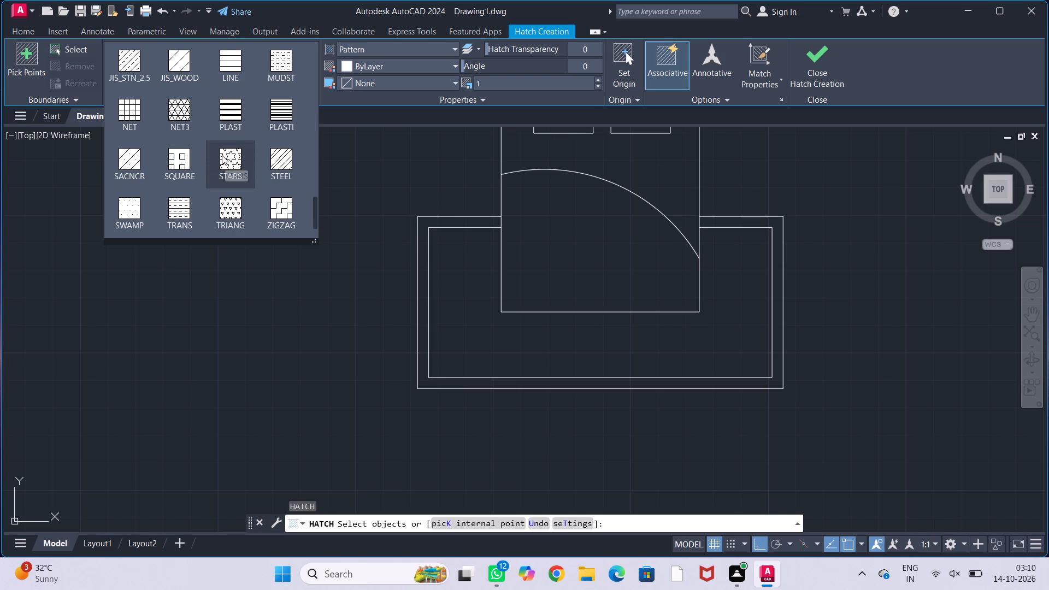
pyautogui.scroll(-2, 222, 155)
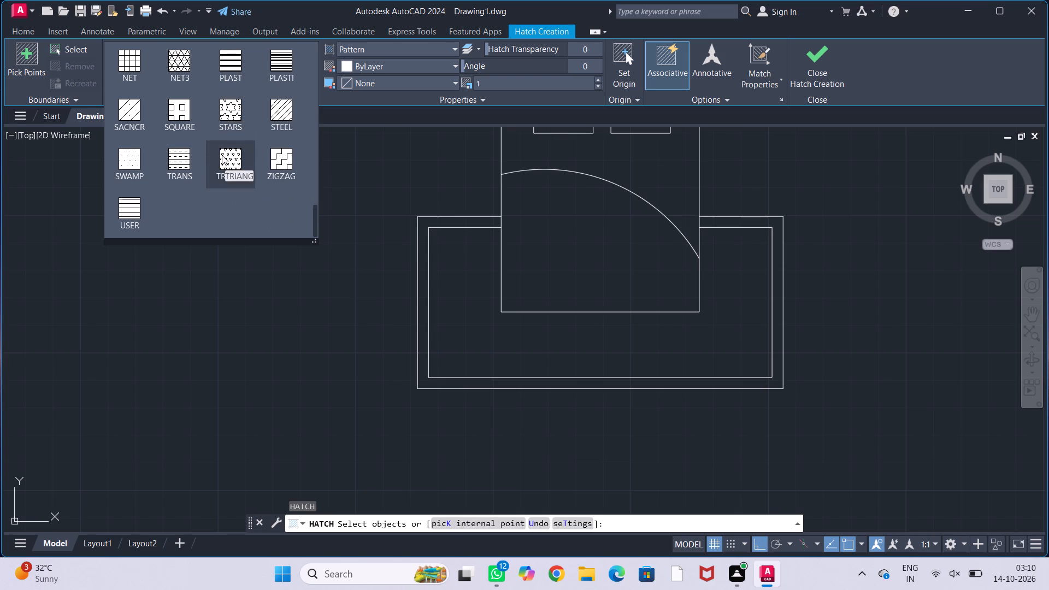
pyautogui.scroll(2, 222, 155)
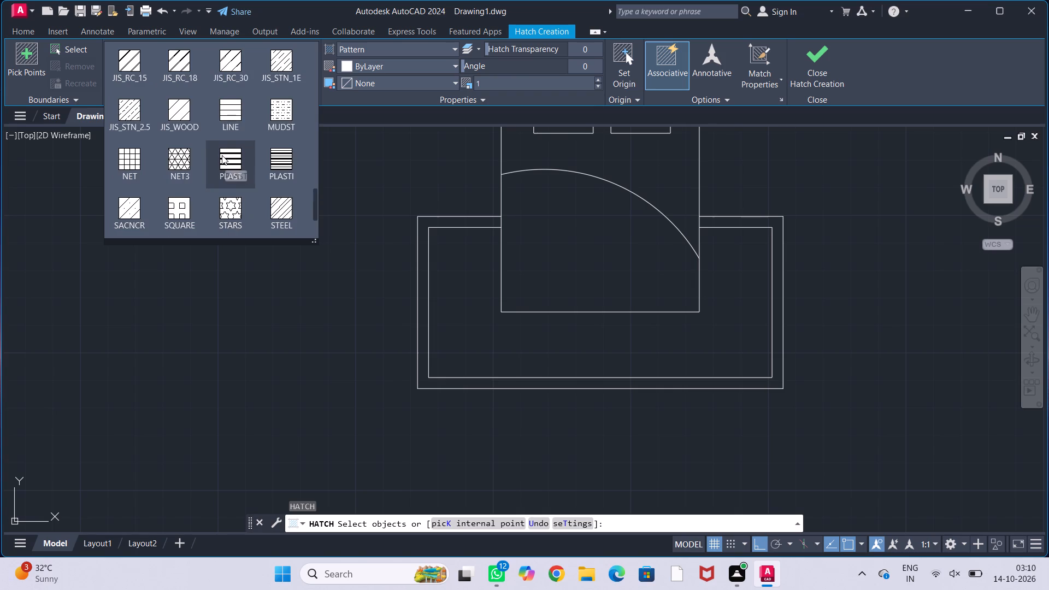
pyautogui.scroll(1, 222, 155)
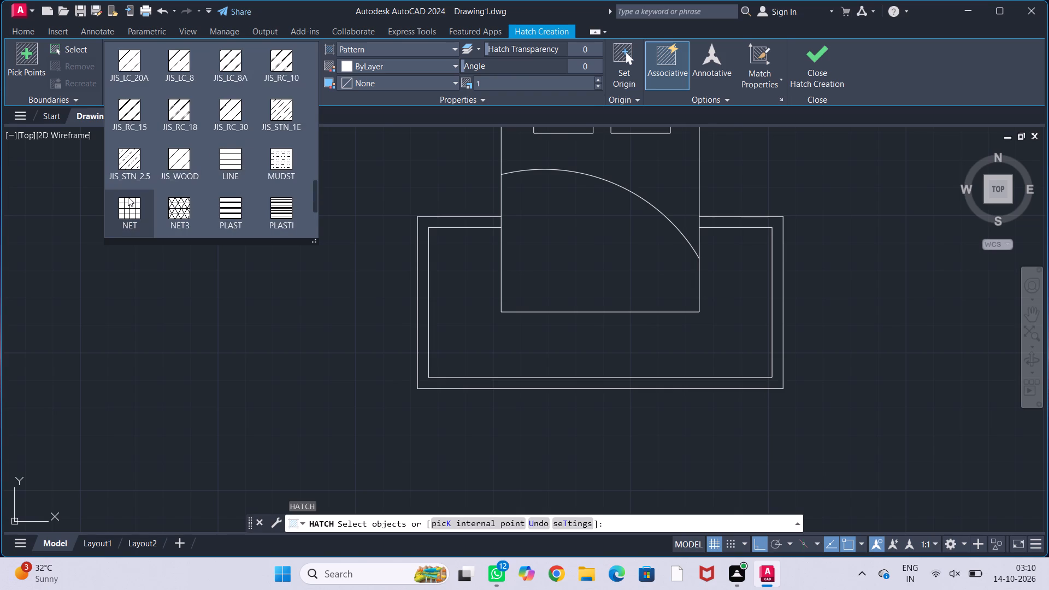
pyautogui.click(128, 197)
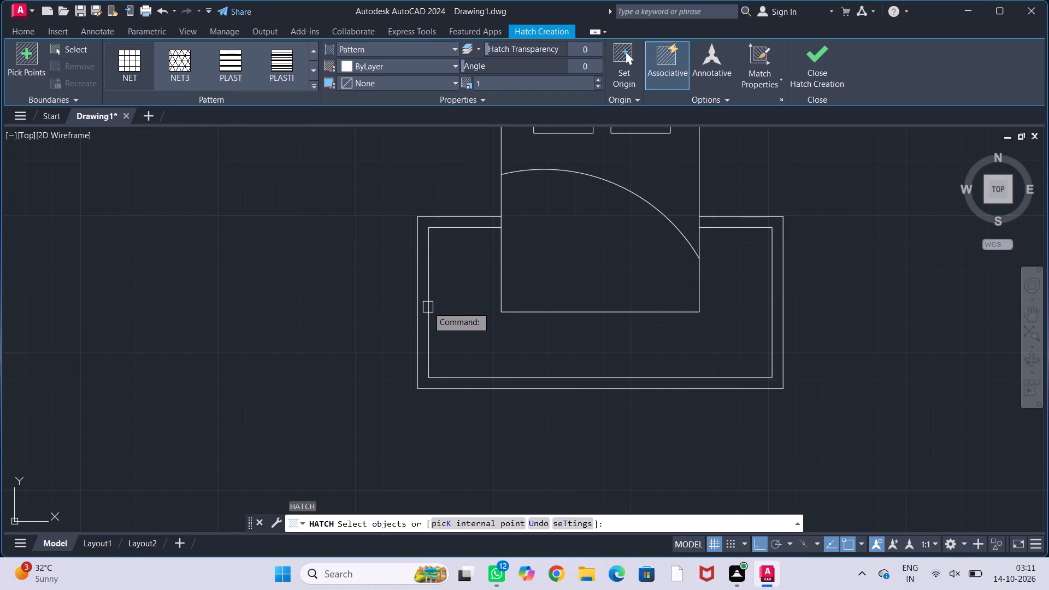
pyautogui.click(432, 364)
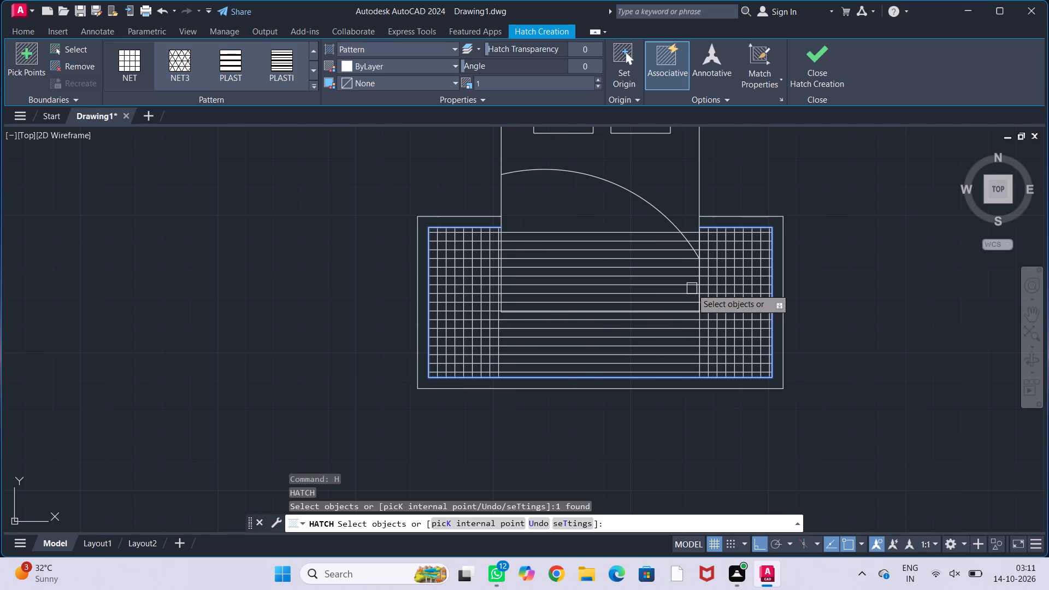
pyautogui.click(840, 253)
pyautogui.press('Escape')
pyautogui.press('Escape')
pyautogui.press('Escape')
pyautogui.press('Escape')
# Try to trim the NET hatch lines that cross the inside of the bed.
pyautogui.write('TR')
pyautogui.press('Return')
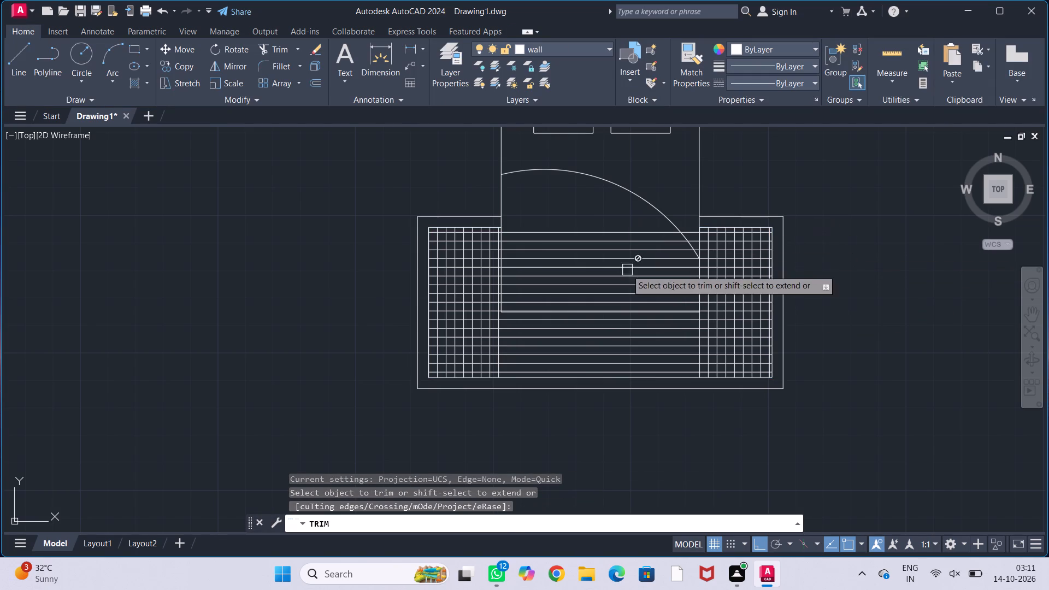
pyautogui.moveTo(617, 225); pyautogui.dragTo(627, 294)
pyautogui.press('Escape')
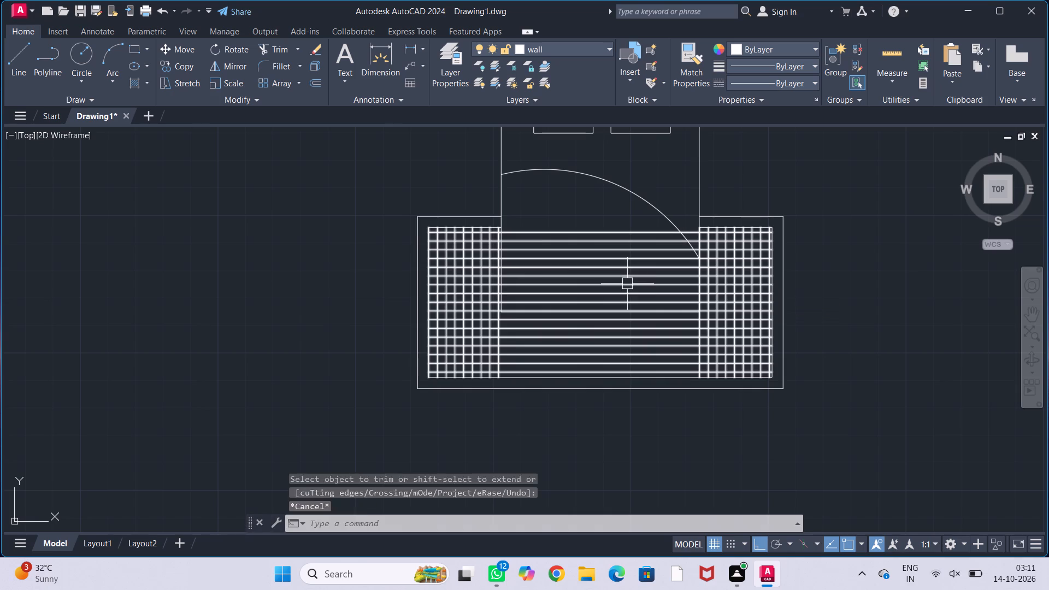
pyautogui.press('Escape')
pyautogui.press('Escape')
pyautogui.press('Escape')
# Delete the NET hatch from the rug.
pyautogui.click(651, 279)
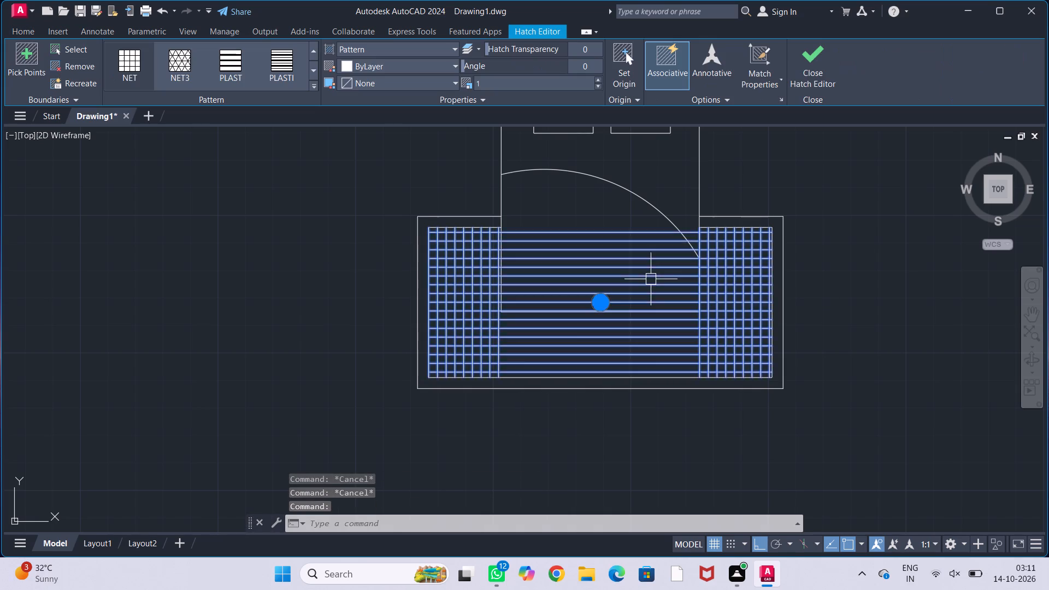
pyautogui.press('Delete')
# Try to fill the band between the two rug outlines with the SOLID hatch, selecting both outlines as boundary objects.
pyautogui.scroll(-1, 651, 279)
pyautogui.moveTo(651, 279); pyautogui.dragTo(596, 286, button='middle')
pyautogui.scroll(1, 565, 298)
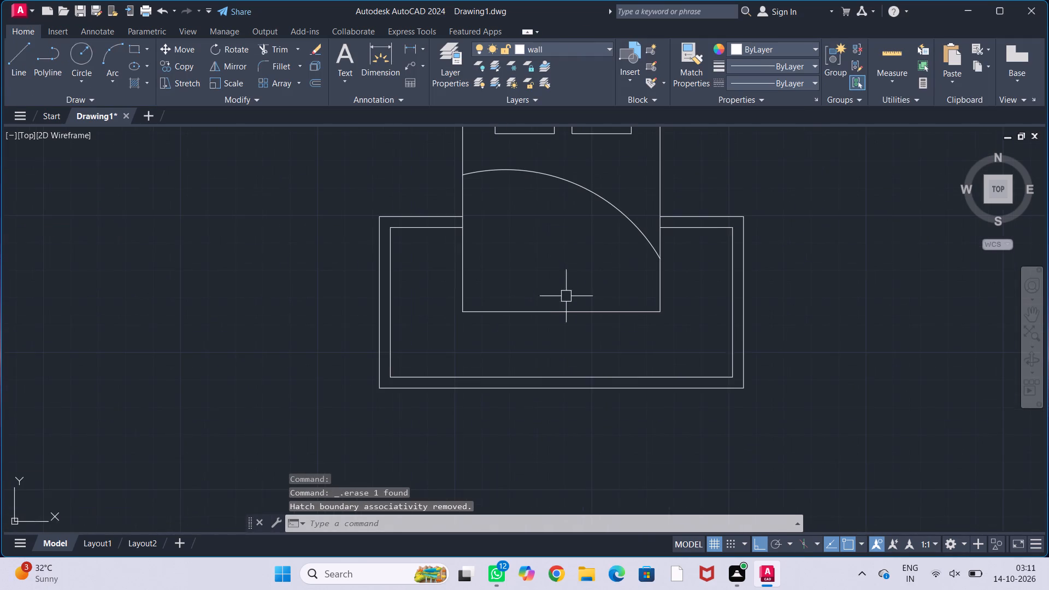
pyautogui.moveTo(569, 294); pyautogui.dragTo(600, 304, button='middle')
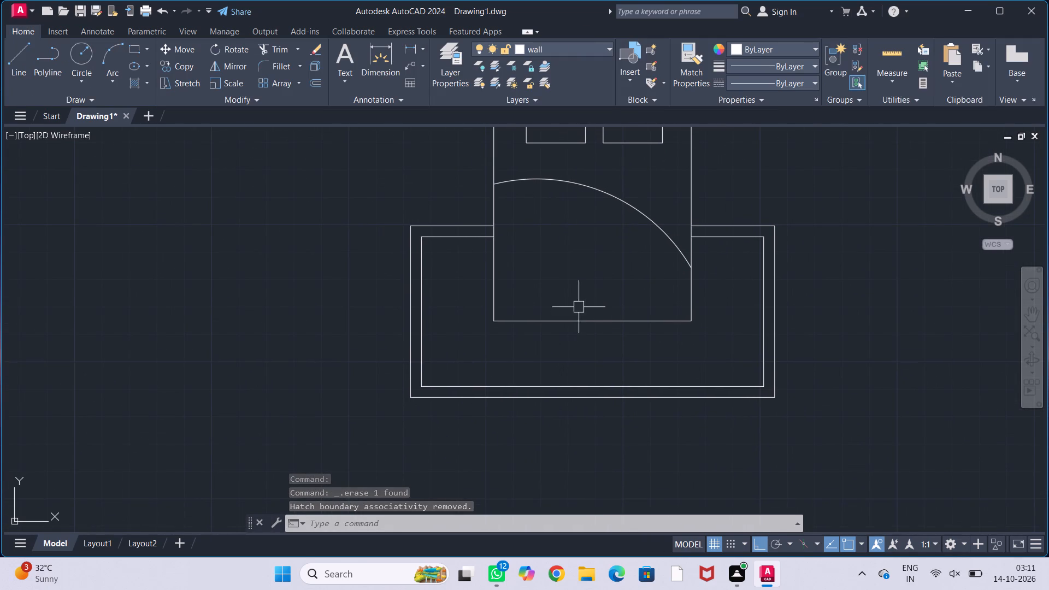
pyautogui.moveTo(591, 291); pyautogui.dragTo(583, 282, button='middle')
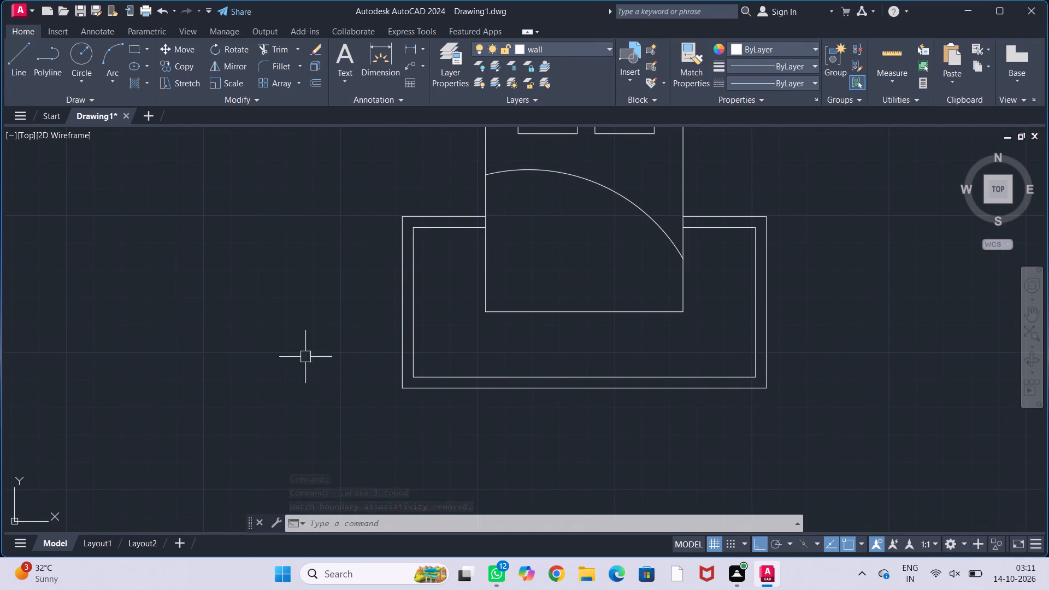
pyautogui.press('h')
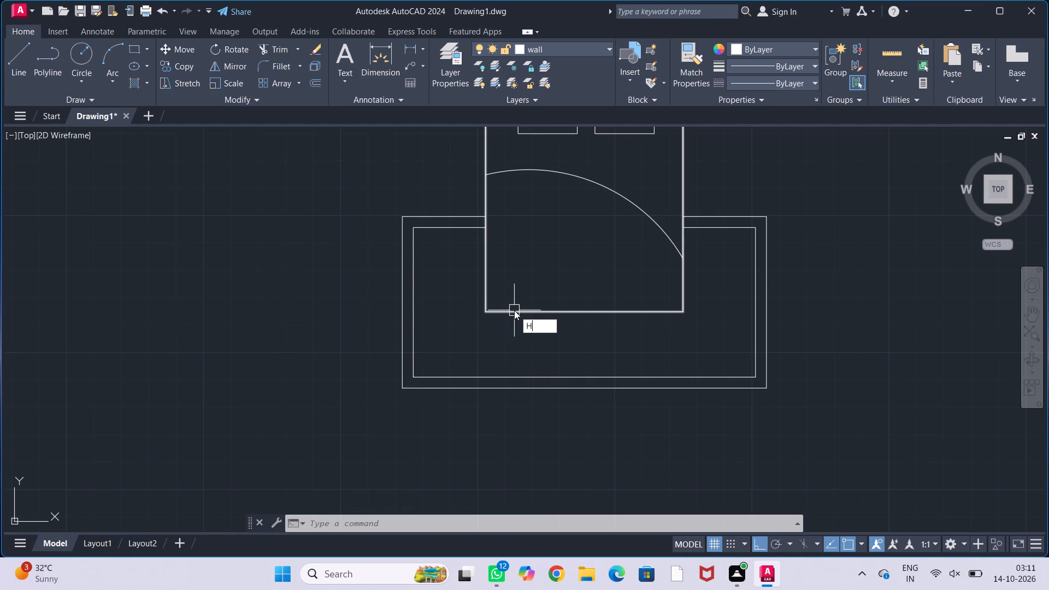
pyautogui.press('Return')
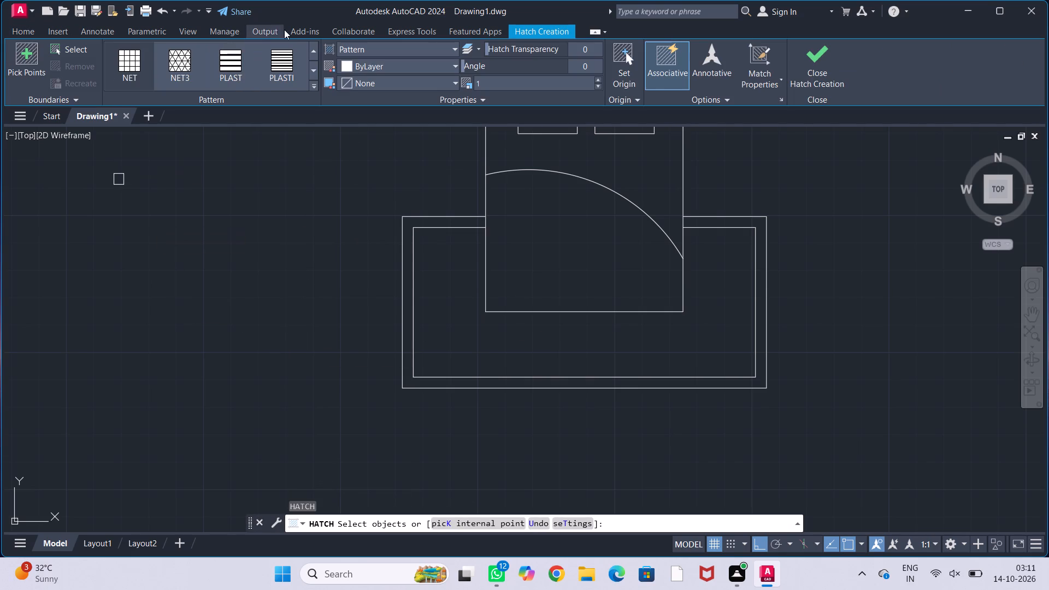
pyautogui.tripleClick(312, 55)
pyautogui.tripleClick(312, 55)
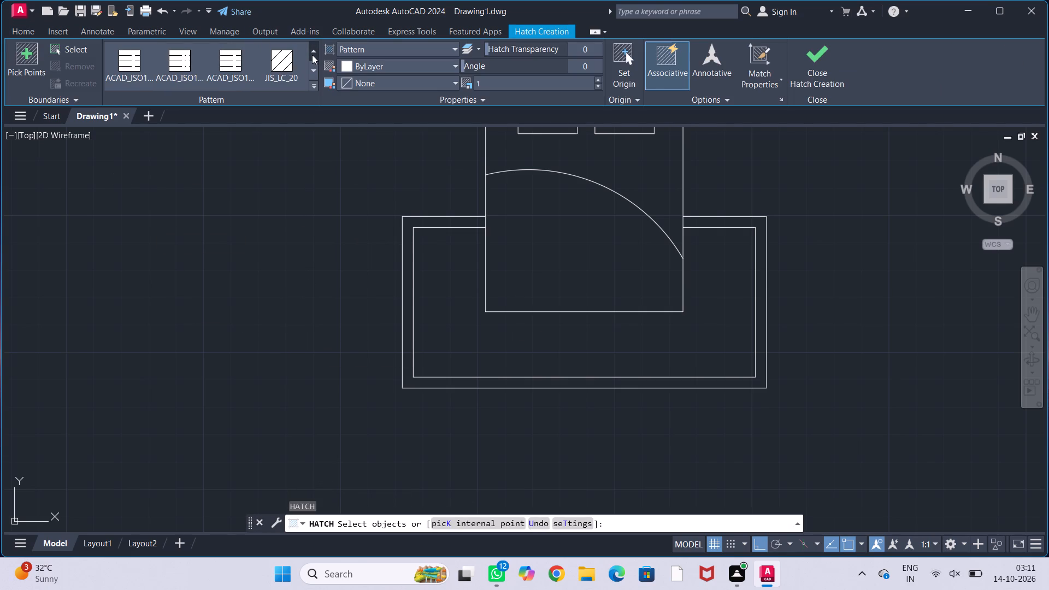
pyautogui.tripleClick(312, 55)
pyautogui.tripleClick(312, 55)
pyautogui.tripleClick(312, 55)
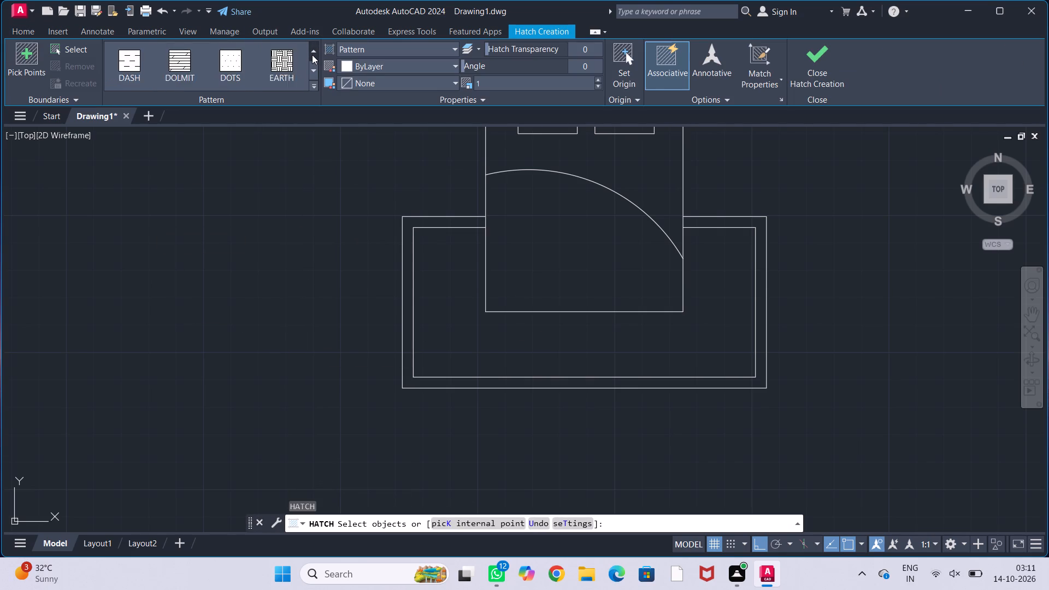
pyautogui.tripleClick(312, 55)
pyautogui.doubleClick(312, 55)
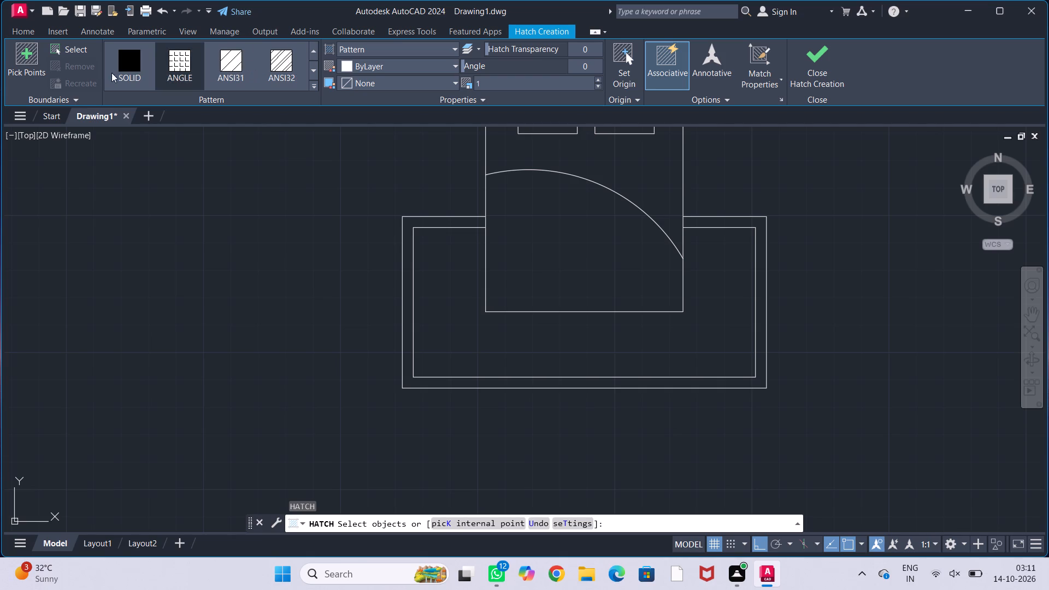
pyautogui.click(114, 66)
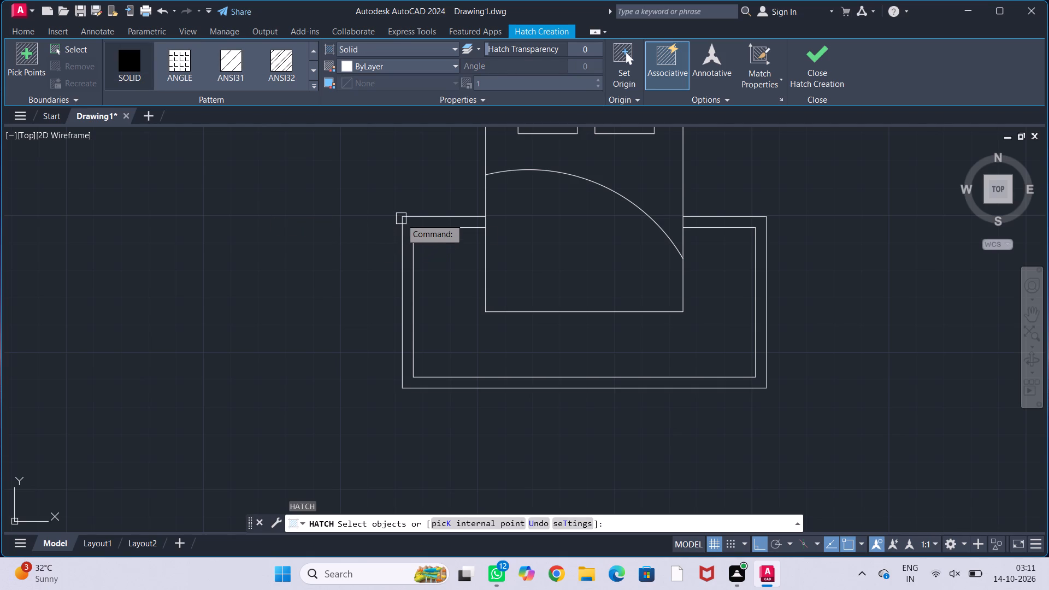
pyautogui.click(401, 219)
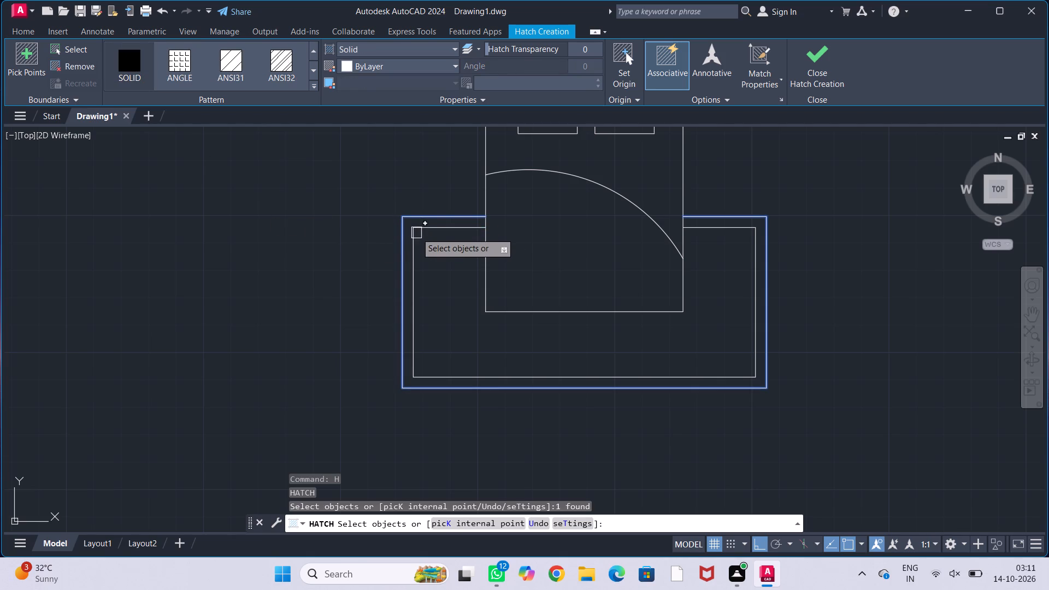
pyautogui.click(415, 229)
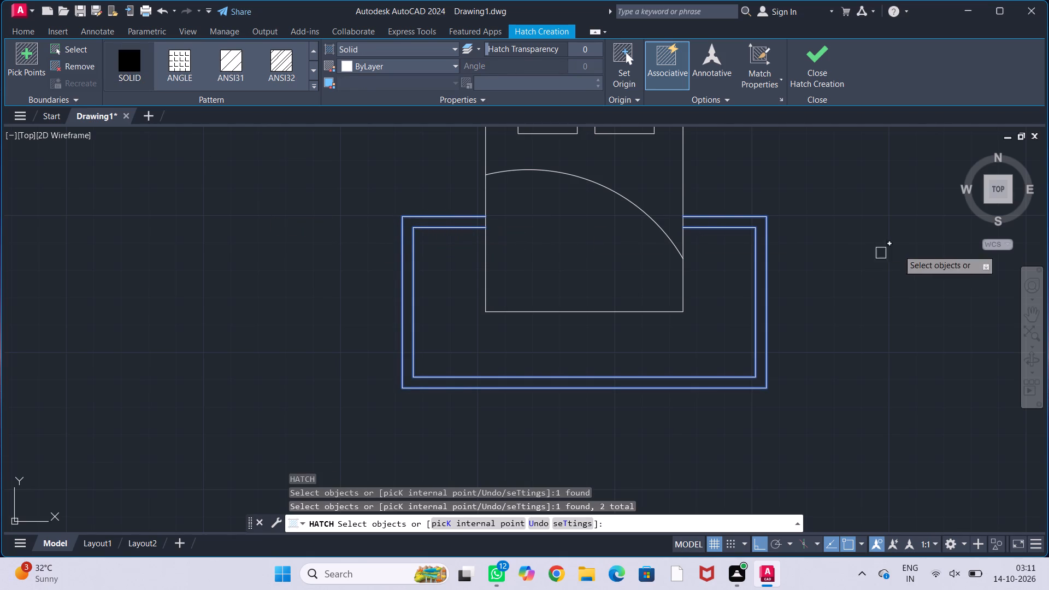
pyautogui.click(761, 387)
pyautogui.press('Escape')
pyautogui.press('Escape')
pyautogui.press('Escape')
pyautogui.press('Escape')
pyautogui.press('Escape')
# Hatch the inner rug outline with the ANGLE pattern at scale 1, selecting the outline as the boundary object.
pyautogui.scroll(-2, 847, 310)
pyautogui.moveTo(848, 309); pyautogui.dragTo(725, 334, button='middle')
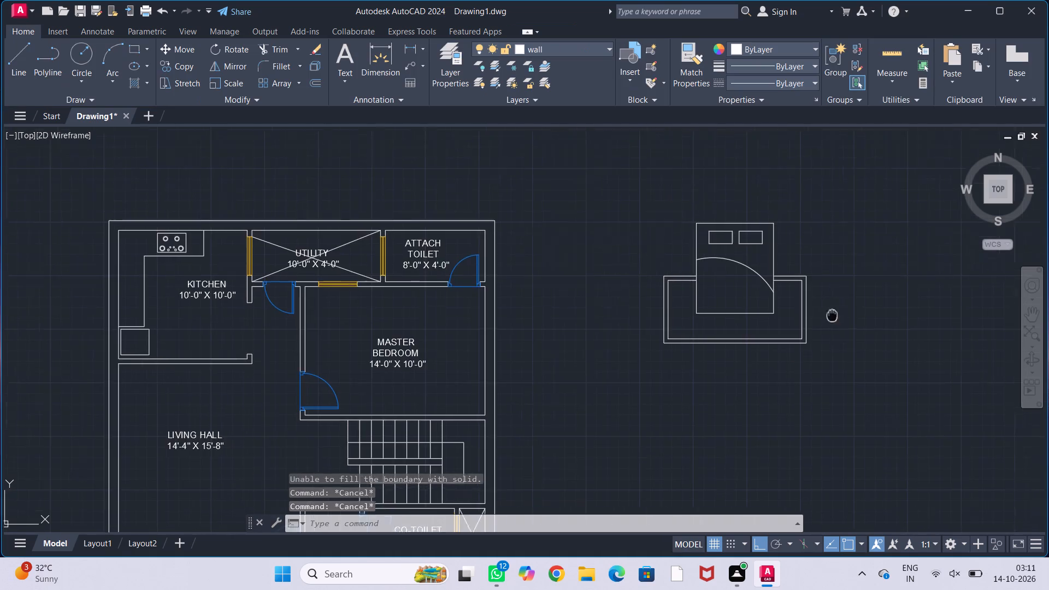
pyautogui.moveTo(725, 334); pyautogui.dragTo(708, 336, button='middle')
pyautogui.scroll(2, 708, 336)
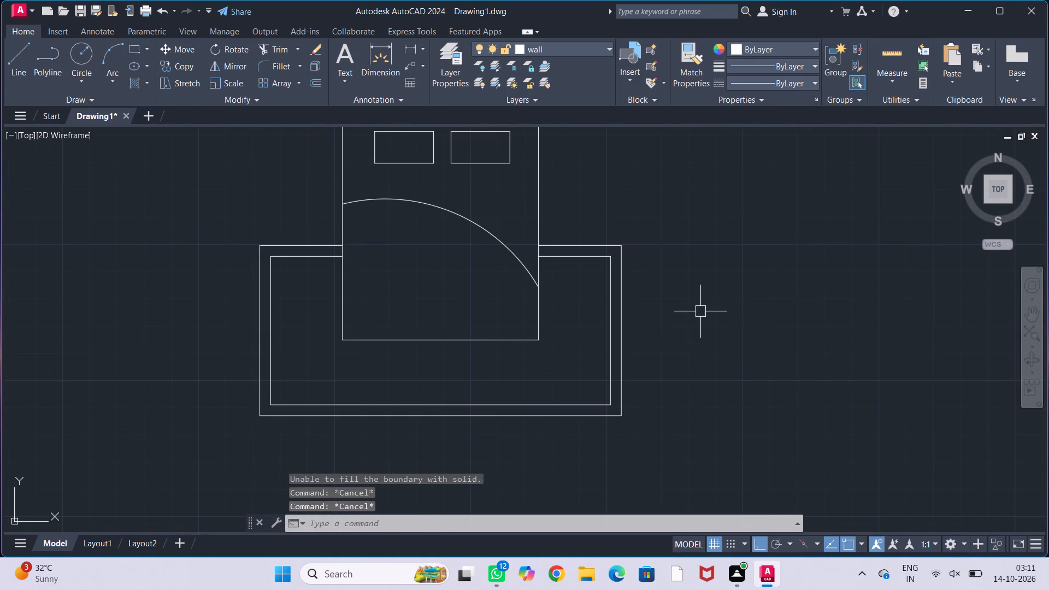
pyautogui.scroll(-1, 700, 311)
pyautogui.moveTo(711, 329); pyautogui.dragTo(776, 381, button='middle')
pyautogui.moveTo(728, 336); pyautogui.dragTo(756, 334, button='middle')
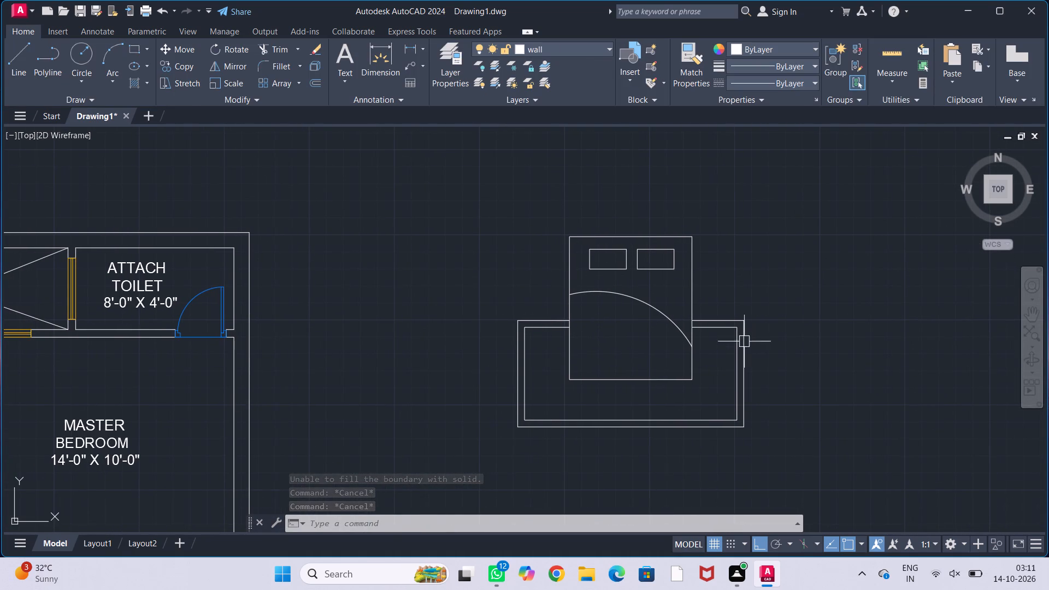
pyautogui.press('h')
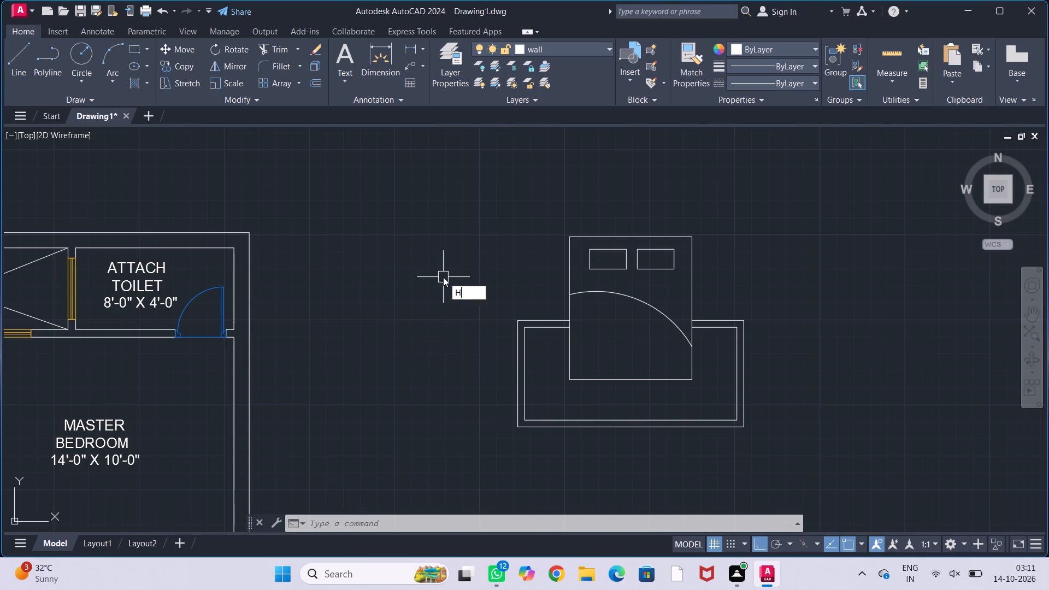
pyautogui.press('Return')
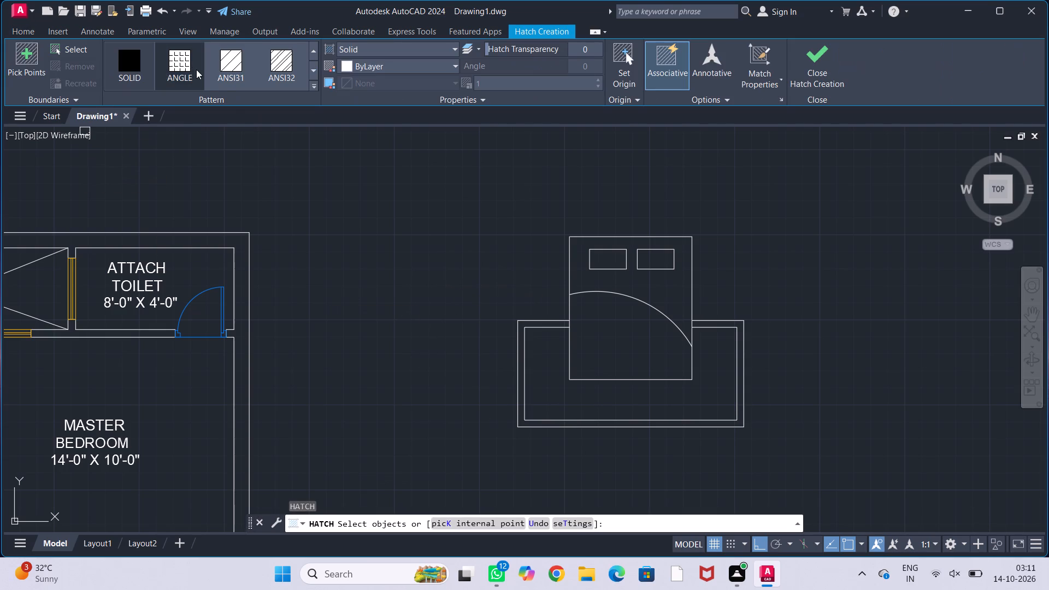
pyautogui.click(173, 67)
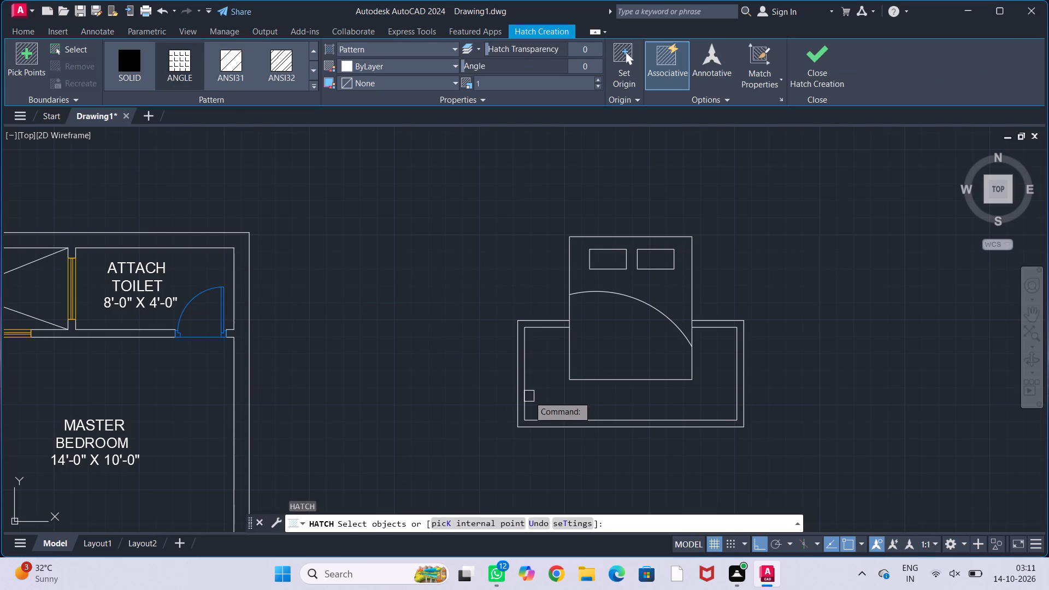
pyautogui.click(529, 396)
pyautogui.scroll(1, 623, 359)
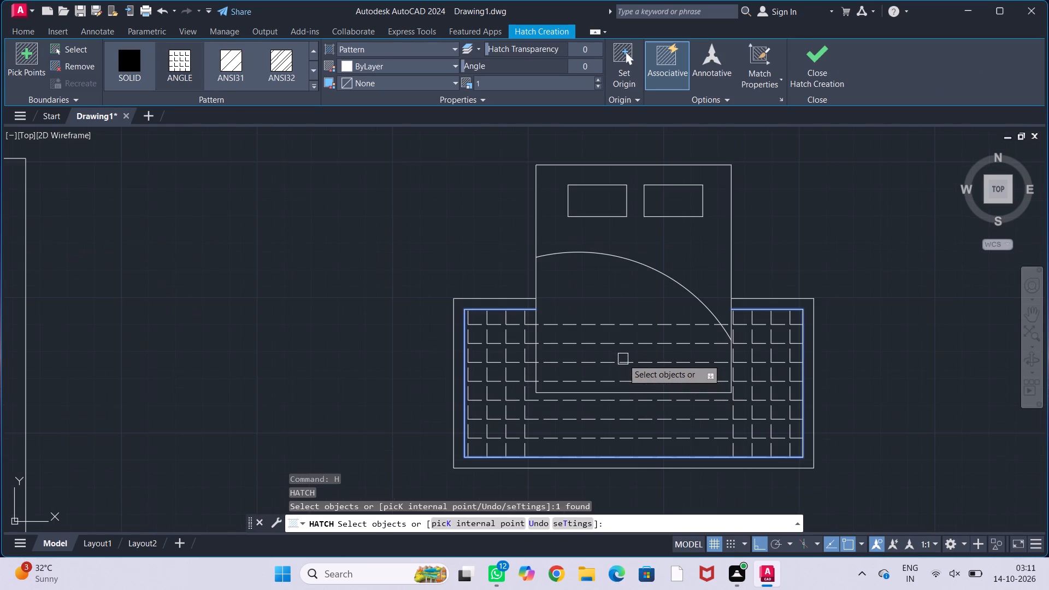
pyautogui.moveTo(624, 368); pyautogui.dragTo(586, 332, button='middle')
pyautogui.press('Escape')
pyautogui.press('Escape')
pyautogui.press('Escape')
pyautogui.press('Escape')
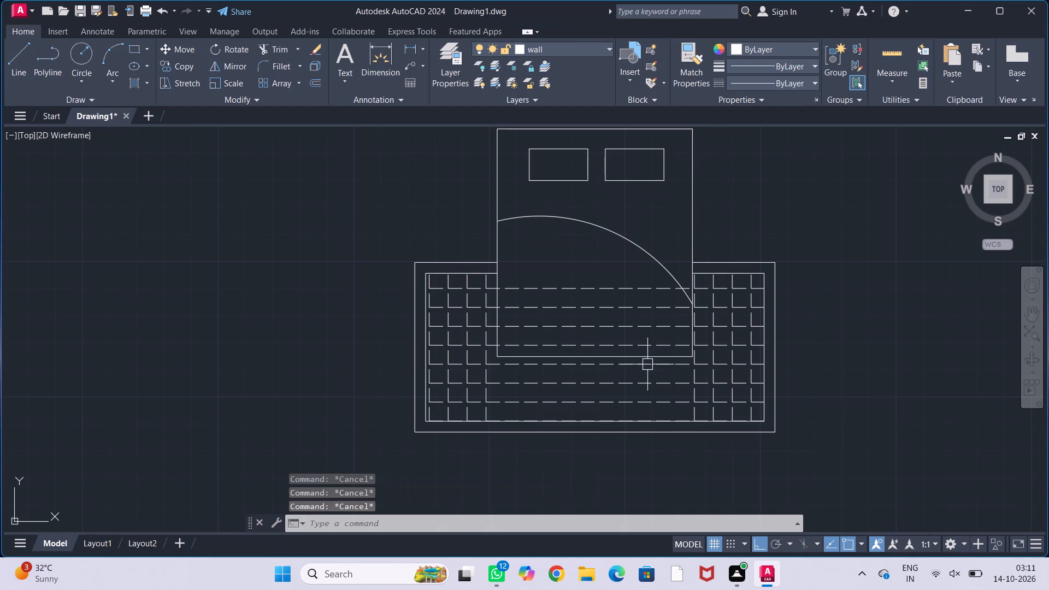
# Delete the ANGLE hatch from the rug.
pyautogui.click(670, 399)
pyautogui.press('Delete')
# Delete both rug outlines around the foot of the bed.
pyautogui.scroll(-1, 671, 391)
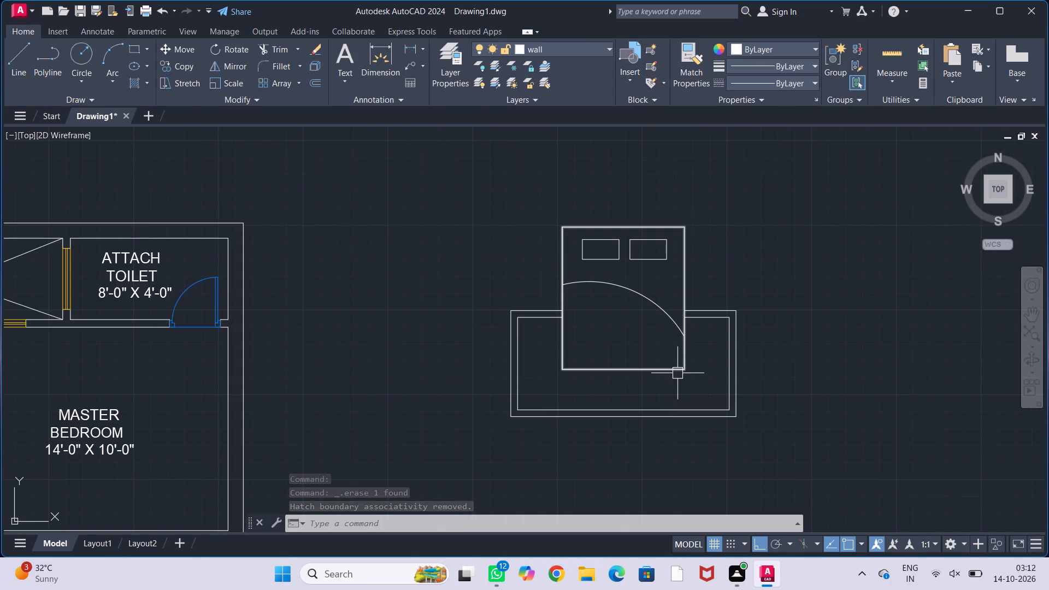
pyautogui.scroll(-1, 727, 345)
pyautogui.moveTo(751, 328); pyautogui.dragTo(730, 351, button='middle')
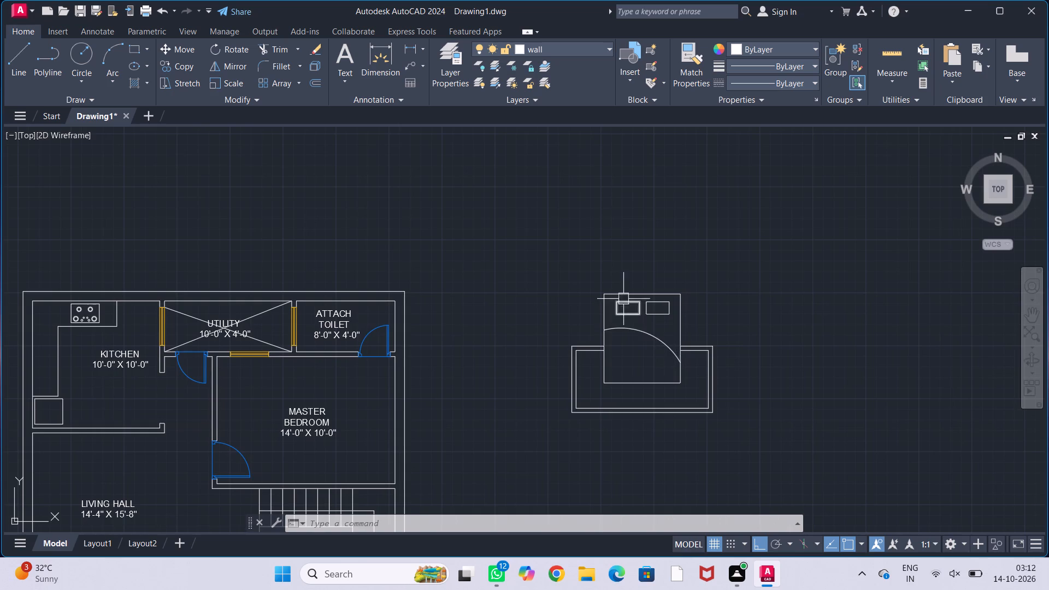
pyautogui.scroll(1, 623, 299)
pyautogui.moveTo(631, 304); pyautogui.dragTo(622, 321, button='middle')
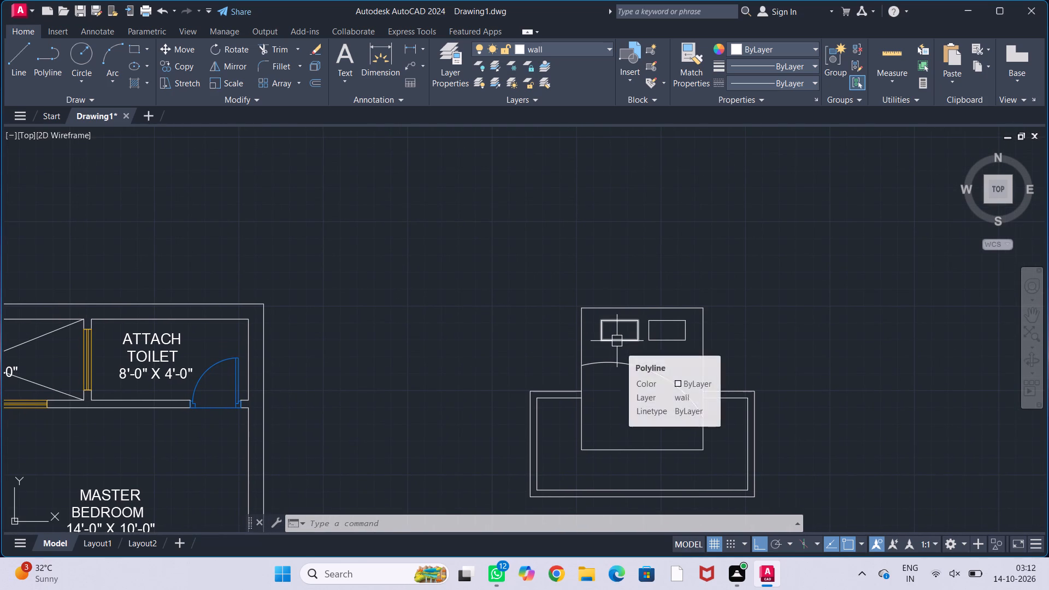
pyautogui.moveTo(622, 363); pyautogui.dragTo(617, 311, button='middle')
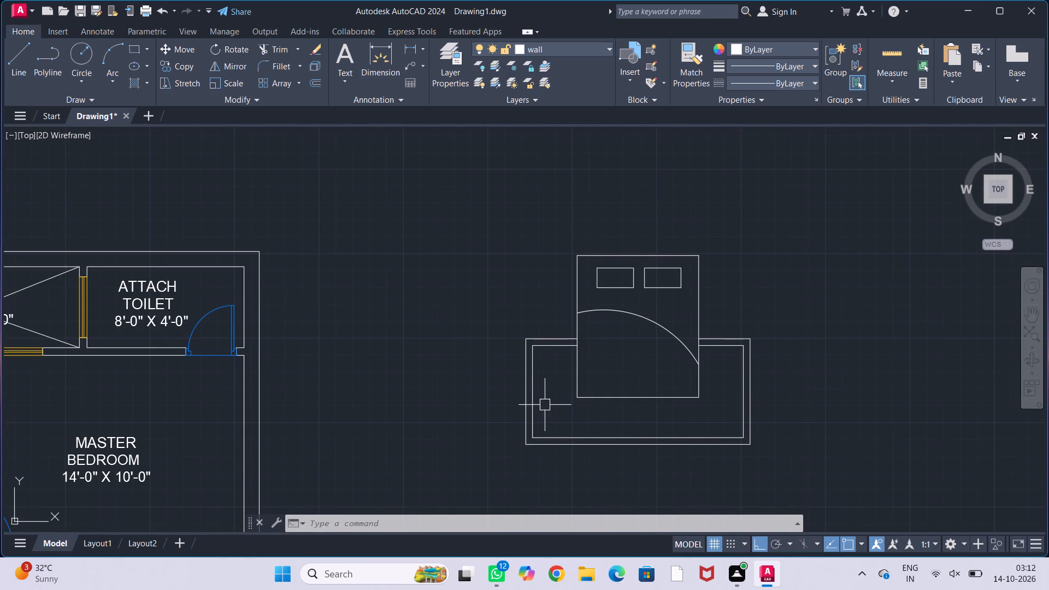
pyautogui.moveTo(545, 405); pyautogui.dragTo(545, 397)
pyautogui.click(503, 328)
pyautogui.press('Delete')
# Define the bed outline, two pillows and blanket arc as a block named BED, converting the selected objects.
pyautogui.scroll(-2, 503, 328)
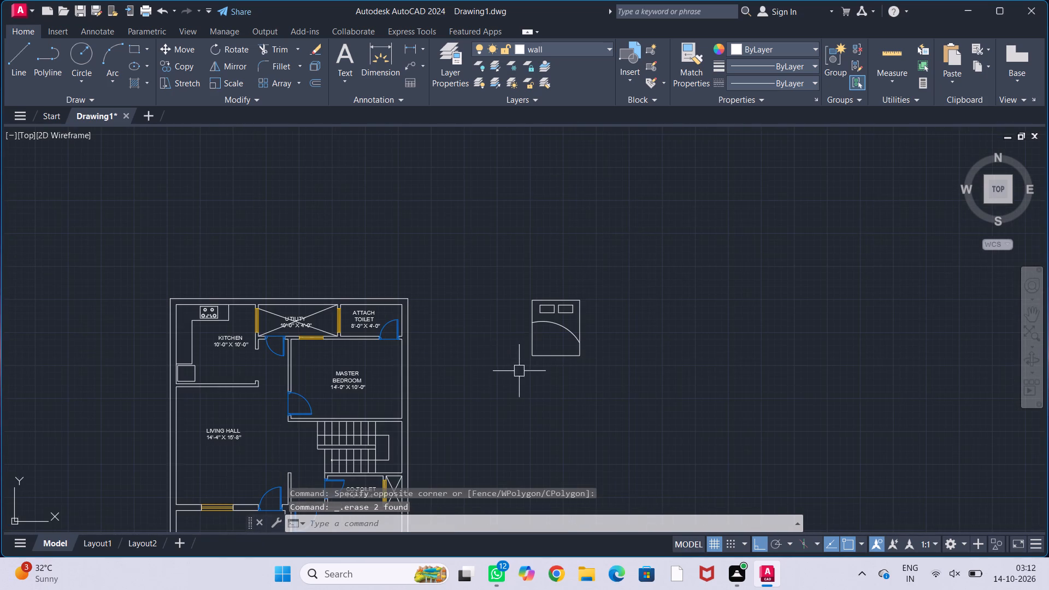
pyautogui.moveTo(555, 320); pyautogui.dragTo(693, 290, button='middle')
pyautogui.scroll(1, 689, 322)
pyautogui.moveTo(683, 331); pyautogui.dragTo(705, 307, button='middle')
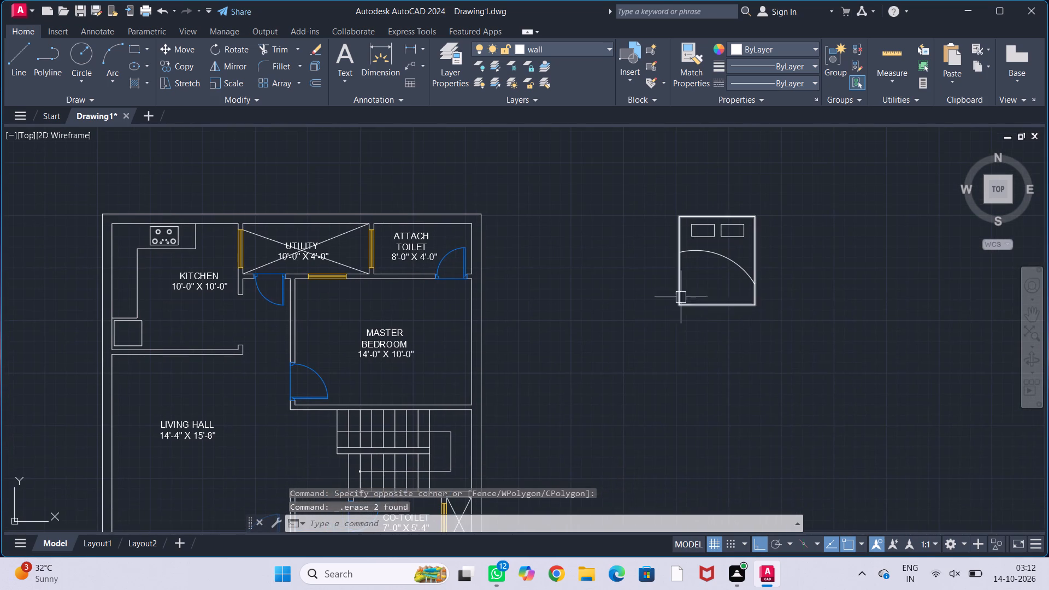
pyautogui.moveTo(629, 191); pyautogui.dragTo(744, 203)
pyautogui.click(812, 394)
pyautogui.press('b')
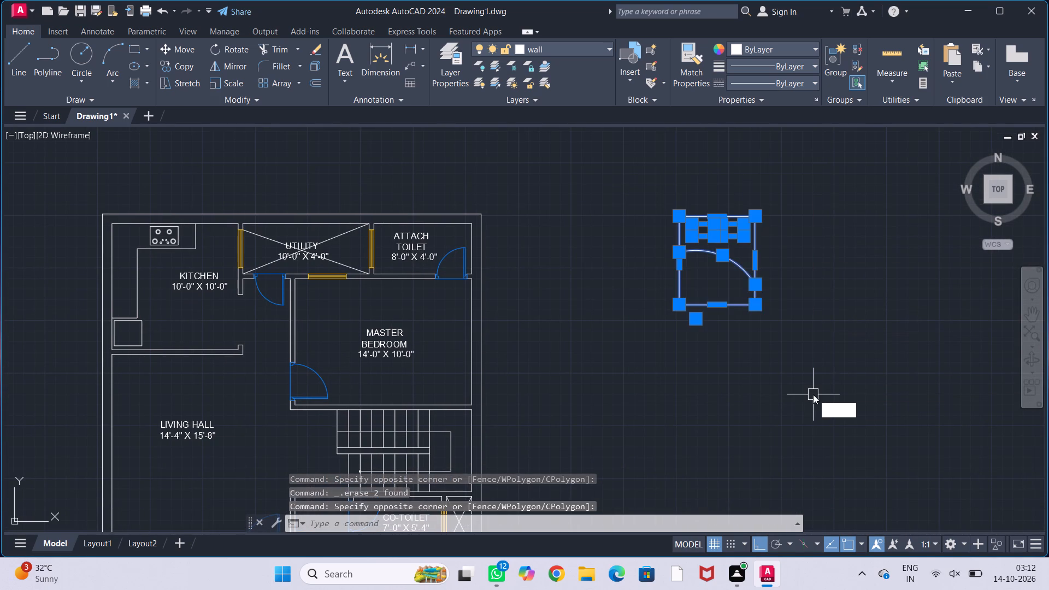
pyautogui.press('Return')
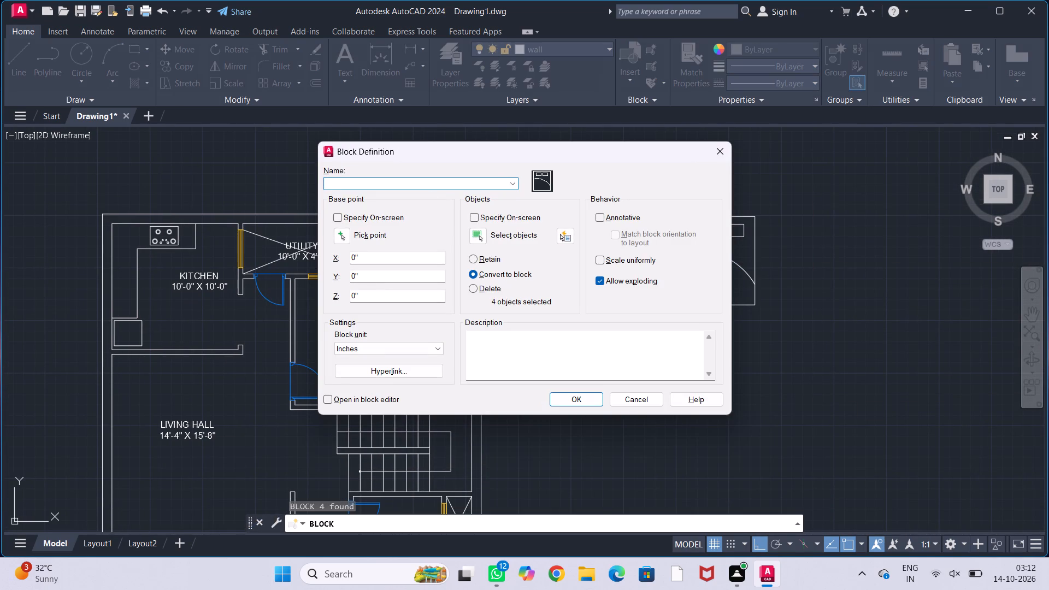
pyautogui.write('BED')
pyautogui.click(600, 401)
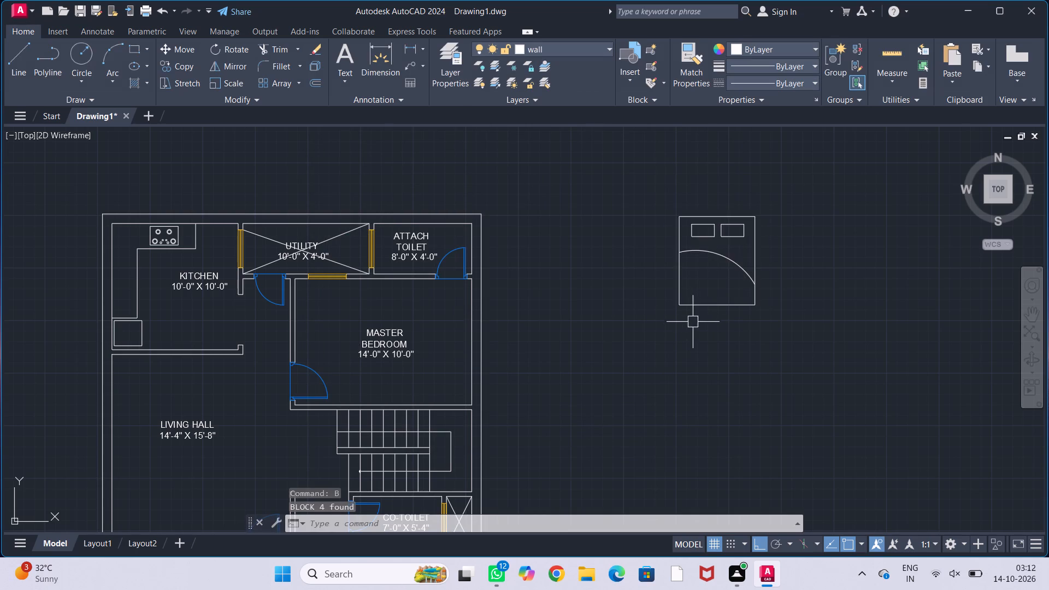
# Move the bed block by the midpoint of its head edge, with Ortho off, to the empty space just east of the master bedroom.
pyautogui.click(700, 306)
pyautogui.press('m')
pyautogui.press('Return')
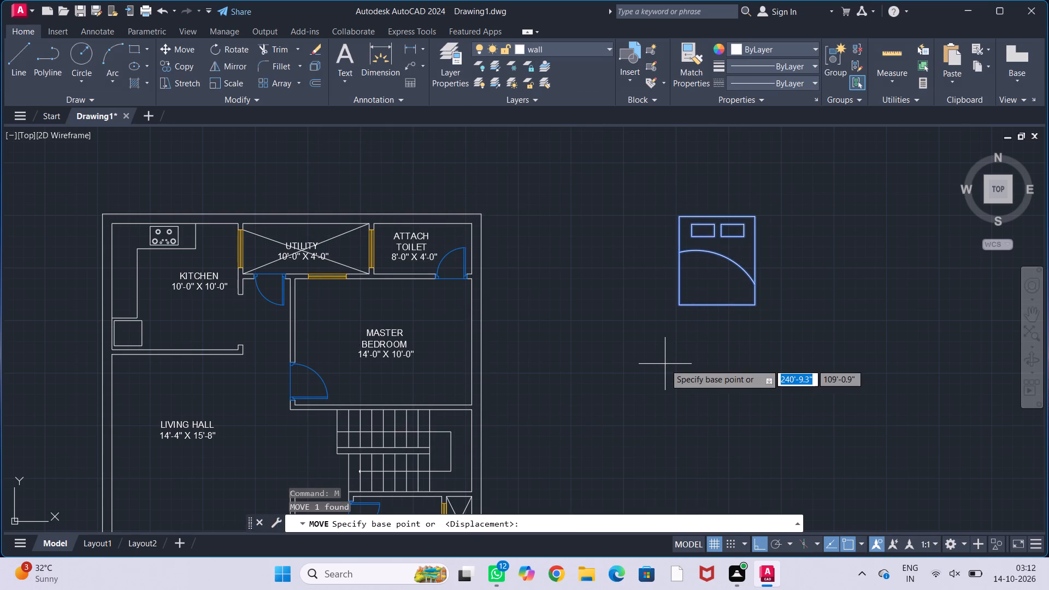
pyautogui.click(717, 217)
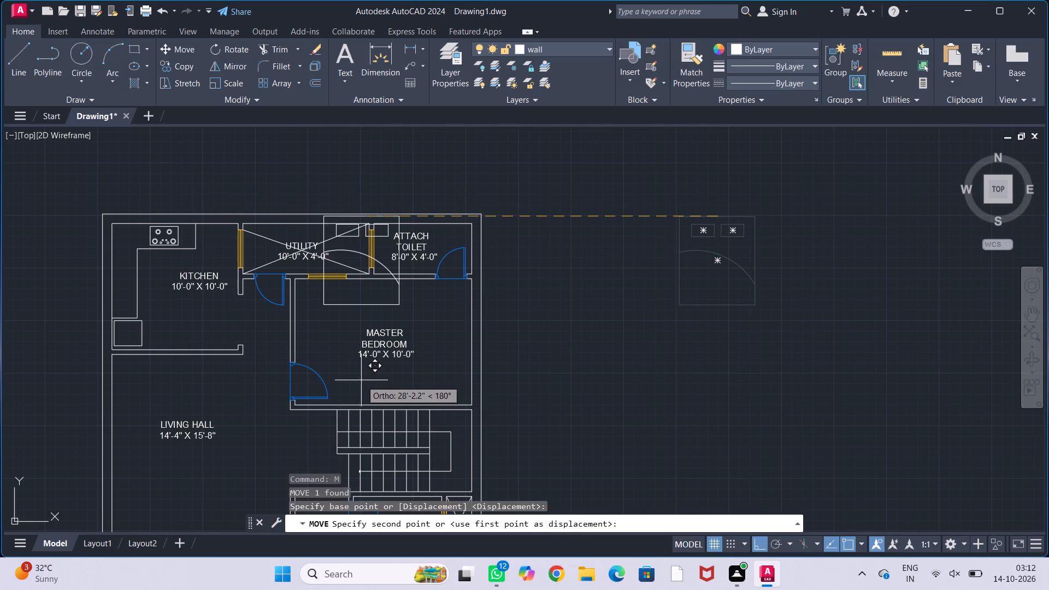
pyautogui.press('F8')
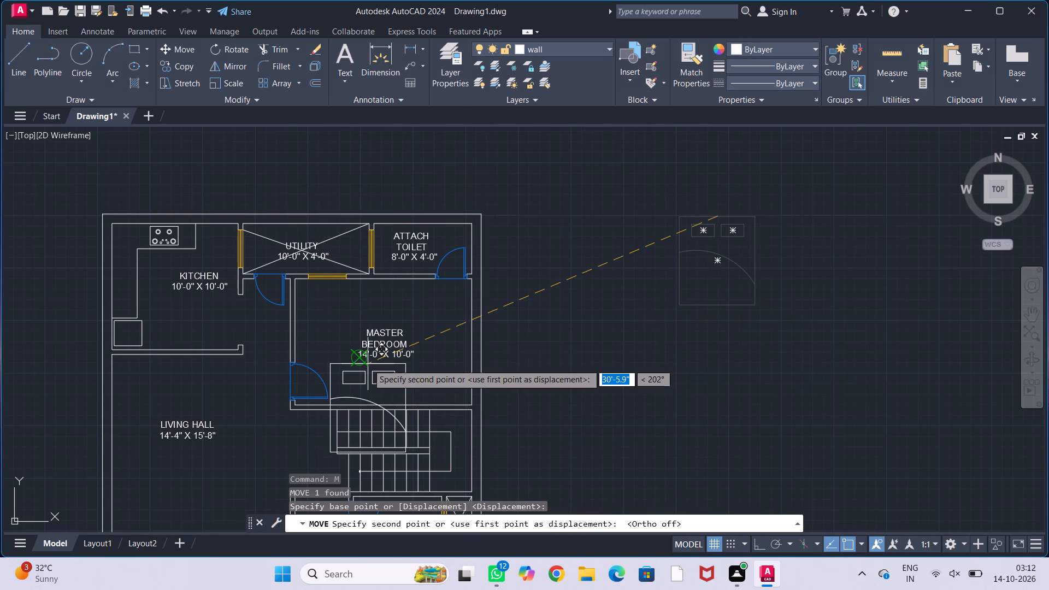
pyautogui.scroll(1, 385, 306)
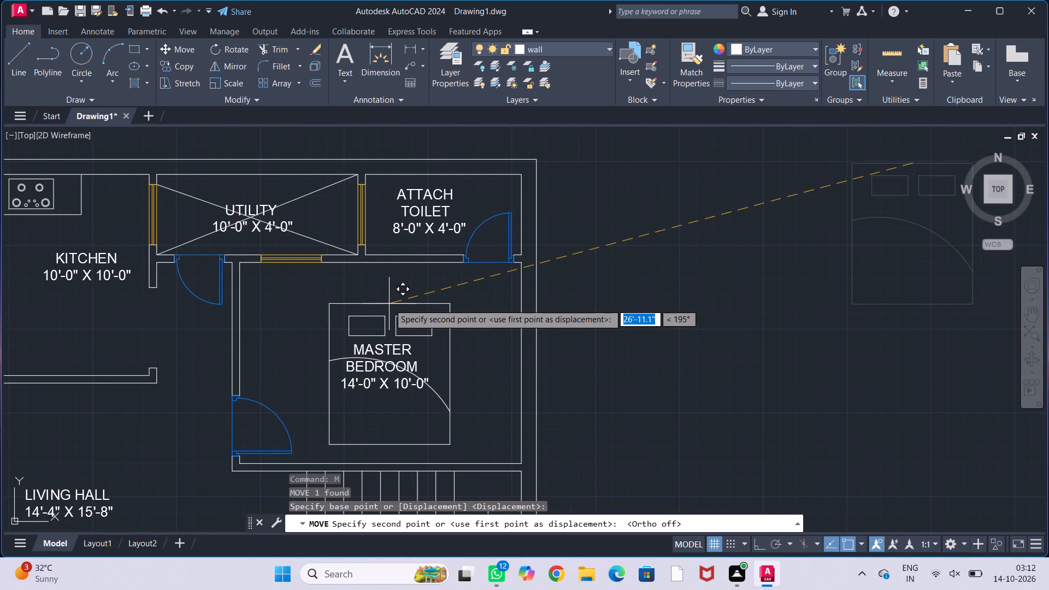
pyautogui.click(764, 243)
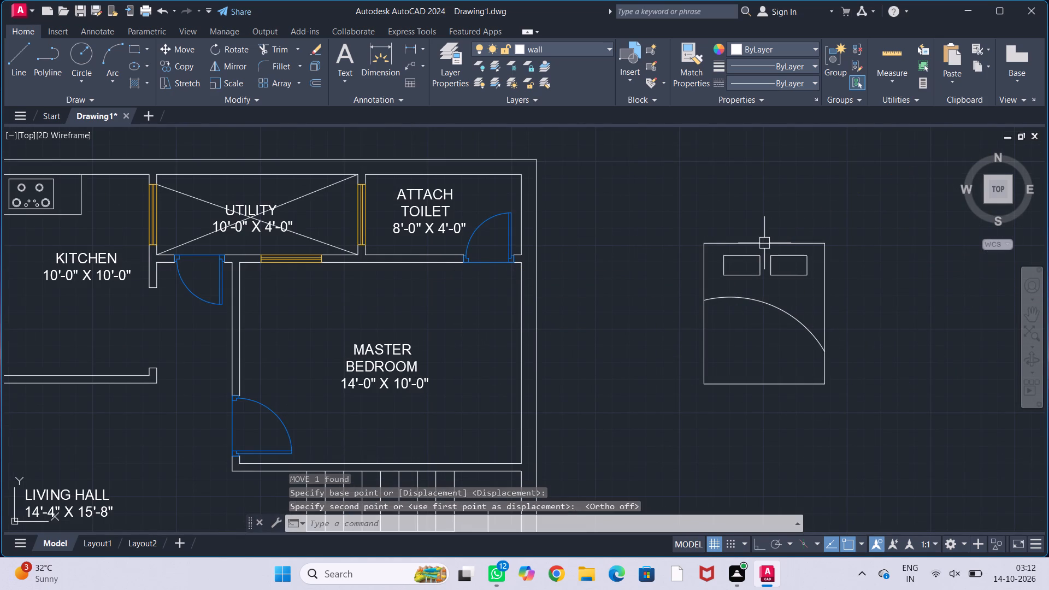
pyautogui.press('Escape')
pyautogui.press('Escape')
pyautogui.press('Escape')
# Rotate the bed block 90° clockwise about the midpoint of its head edge, with Ortho on, so the pillows face east.
pyautogui.click(768, 246)
pyautogui.write('RO')
pyautogui.press('Return')
pyautogui.click(768, 246)
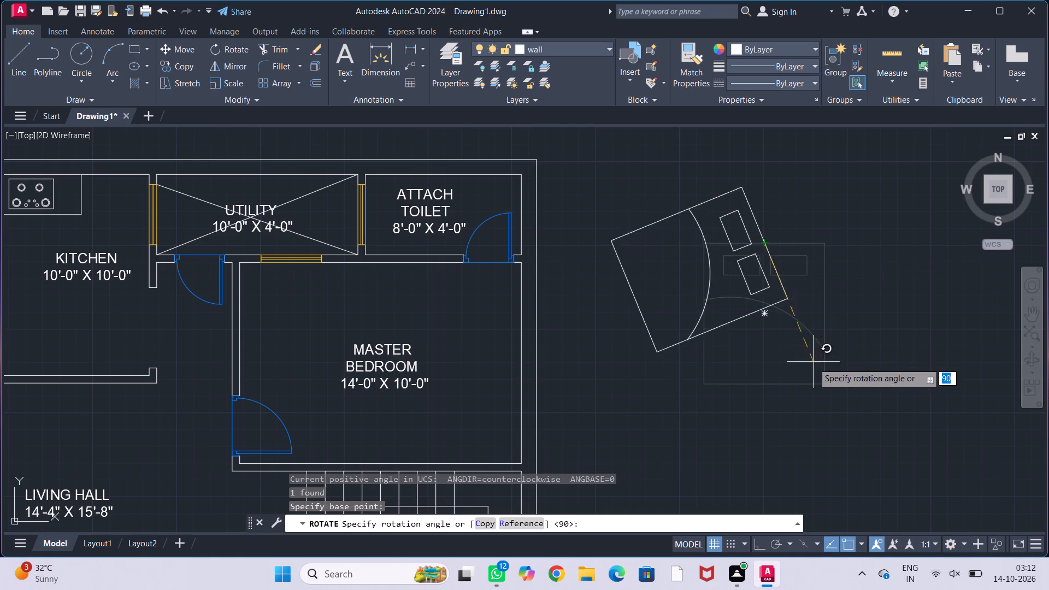
pyautogui.press('F8')
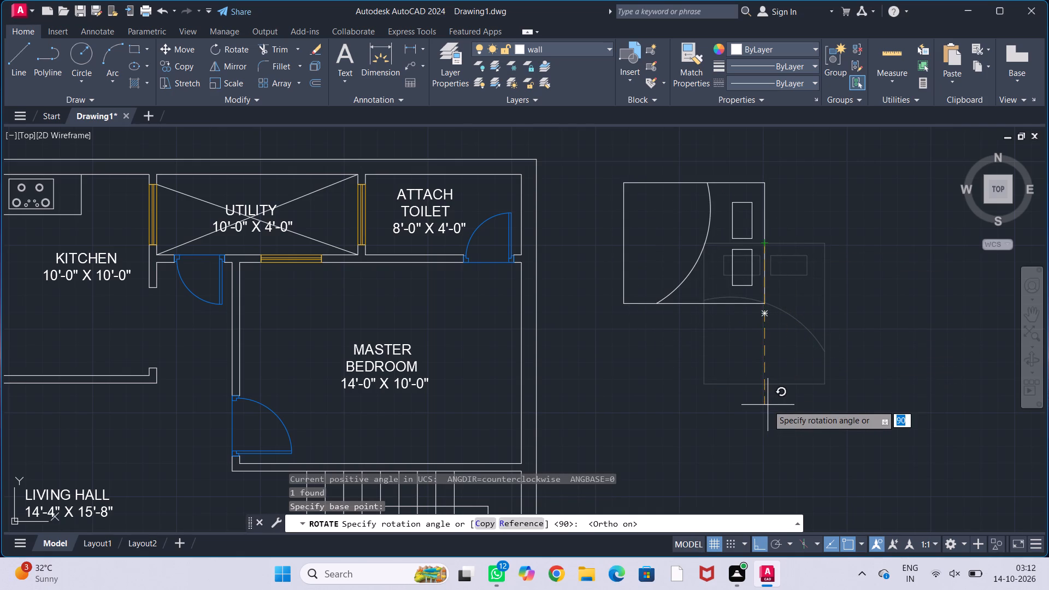
pyautogui.click(768, 405)
# Move the rotated bed by its head-edge midpoint, with Ortho off, to the midpoint of the master bedroom's east wall inner face.
pyautogui.click(758, 295)
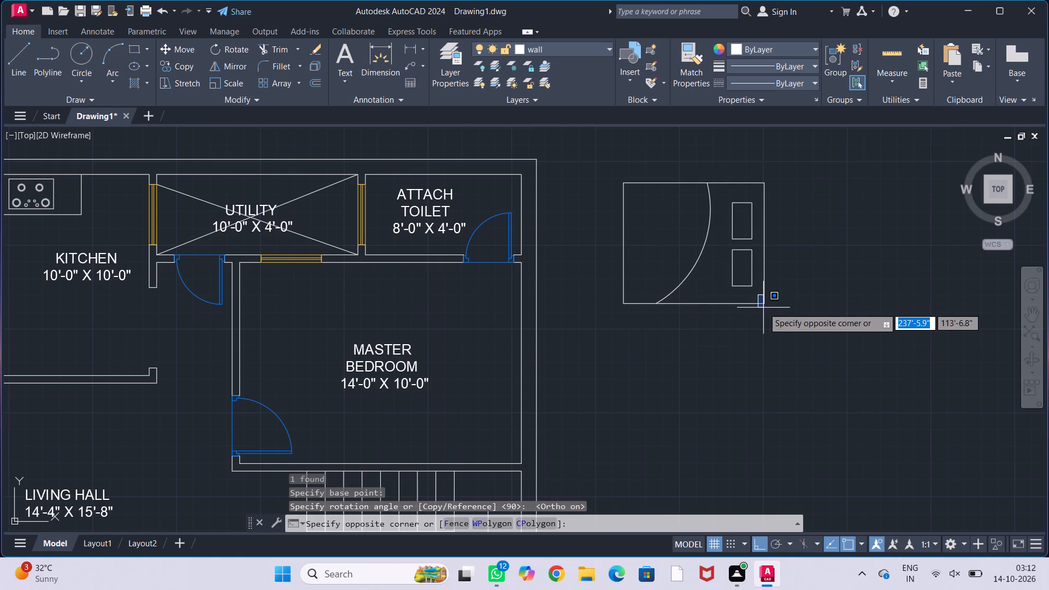
pyautogui.click(740, 305)
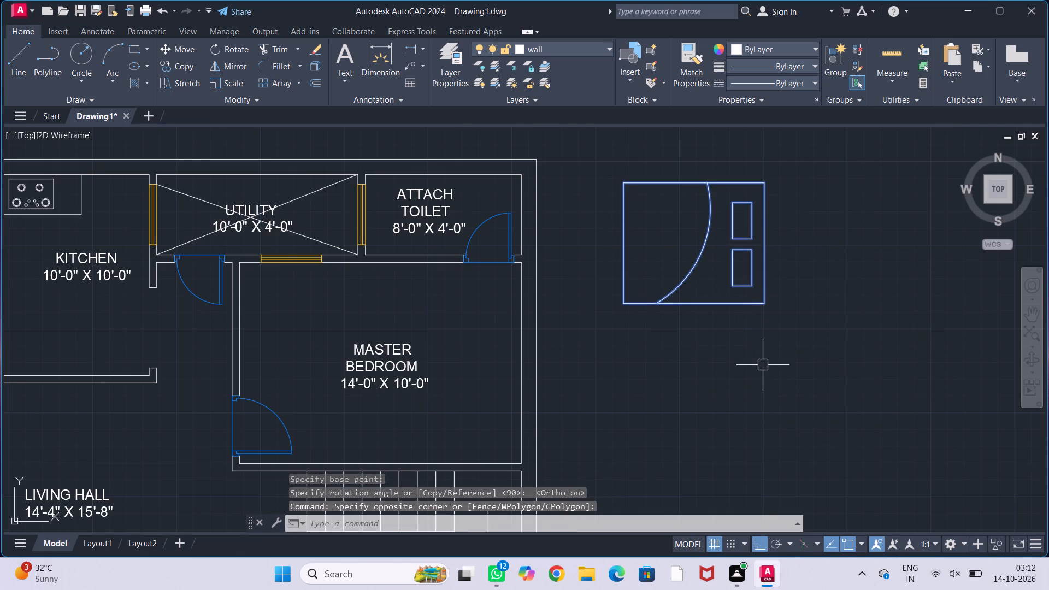
pyautogui.press('m')
pyautogui.press('Return')
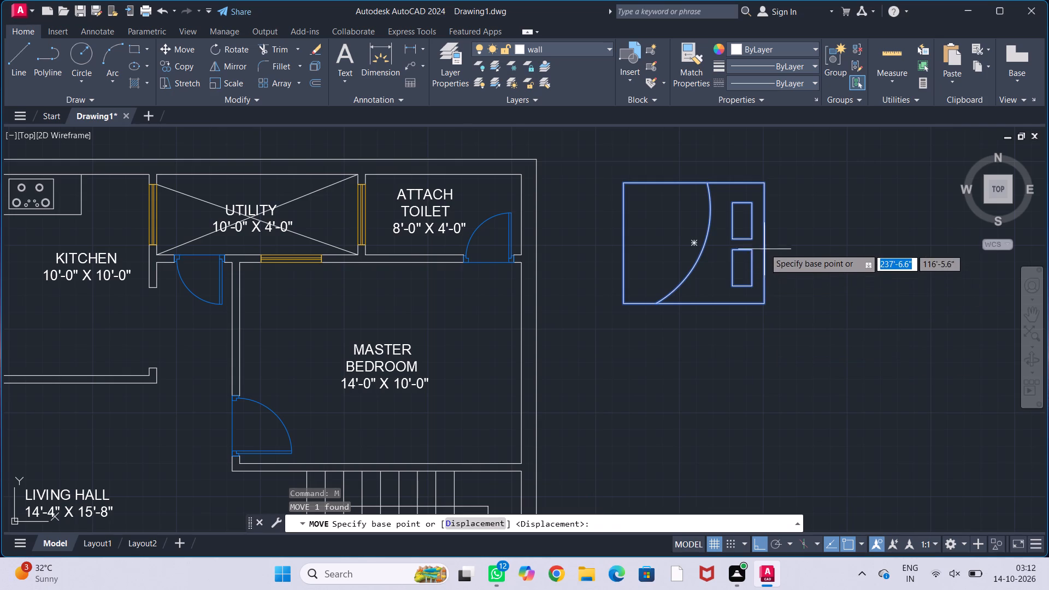
pyautogui.click(764, 245)
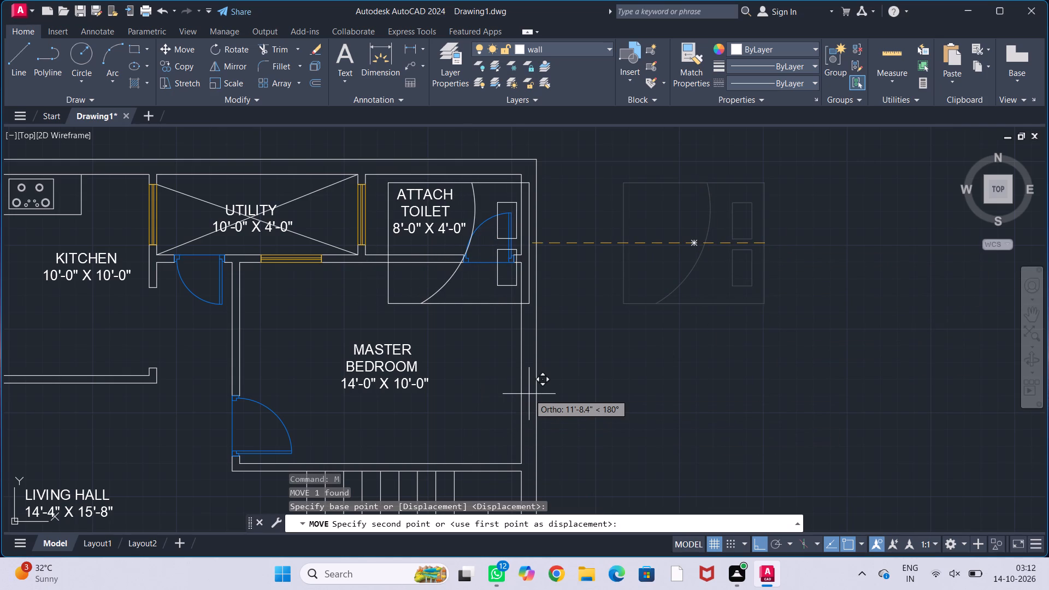
pyautogui.press('F8')
pyautogui.scroll(1, 510, 371)
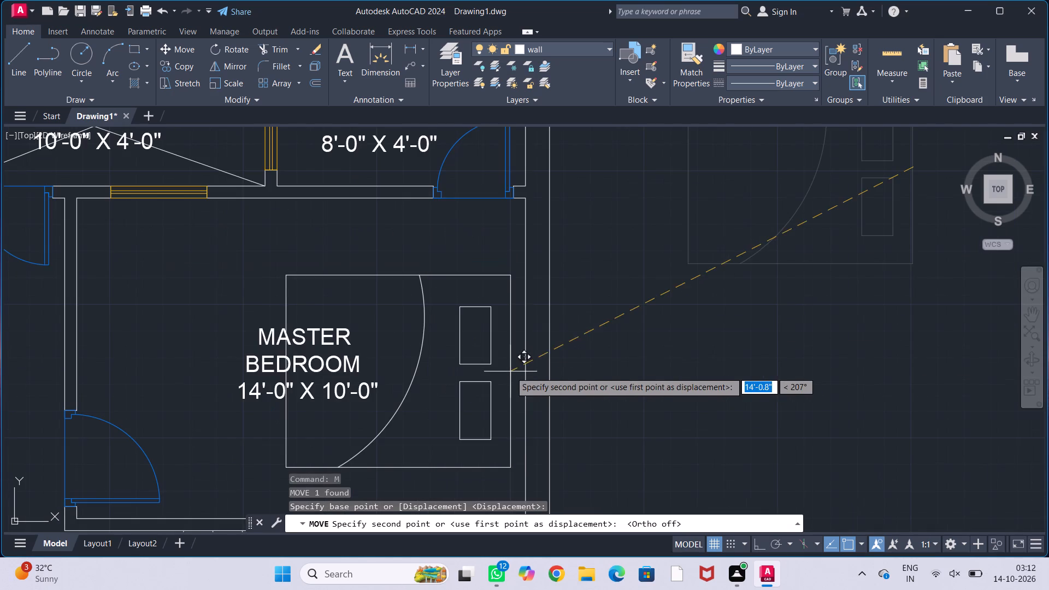
pyautogui.click(522, 363)
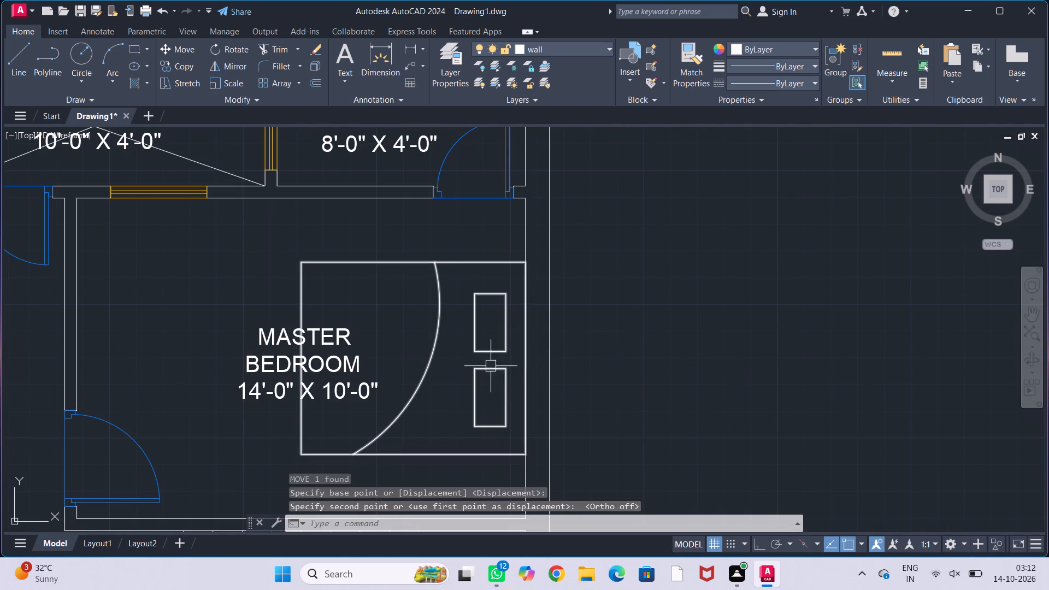
pyautogui.press('Escape')
pyautogui.press('Escape')
pyautogui.press('Escape')
# Move the MASTER BEDROOM label west into the clear floor area beside the bed.
pyautogui.scroll(-1, 382, 341)
pyautogui.moveTo(400, 330); pyautogui.dragTo(628, 271, button='middle')
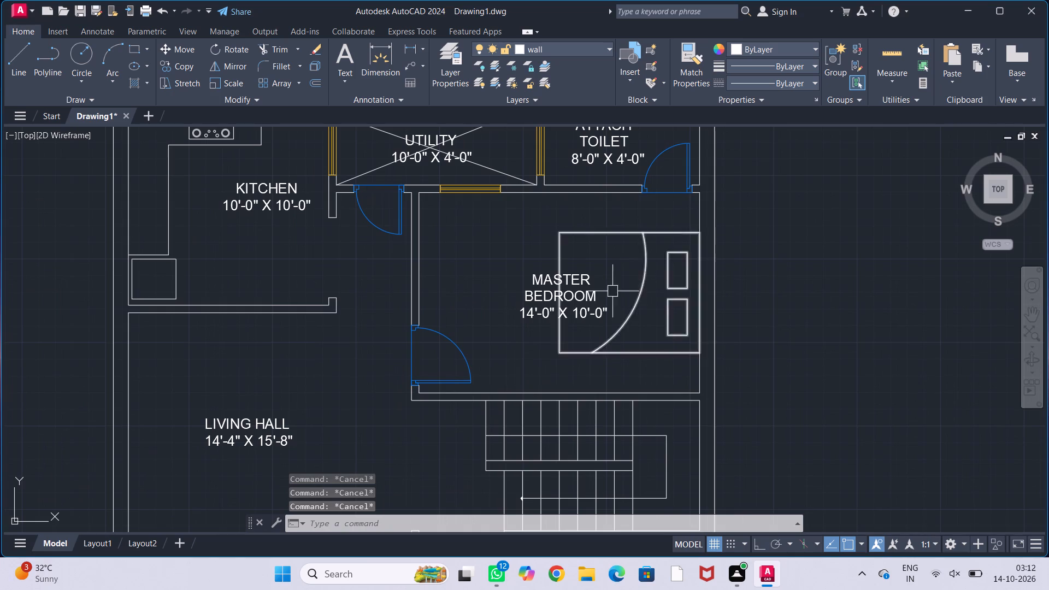
pyautogui.click(579, 309)
pyautogui.press('m')
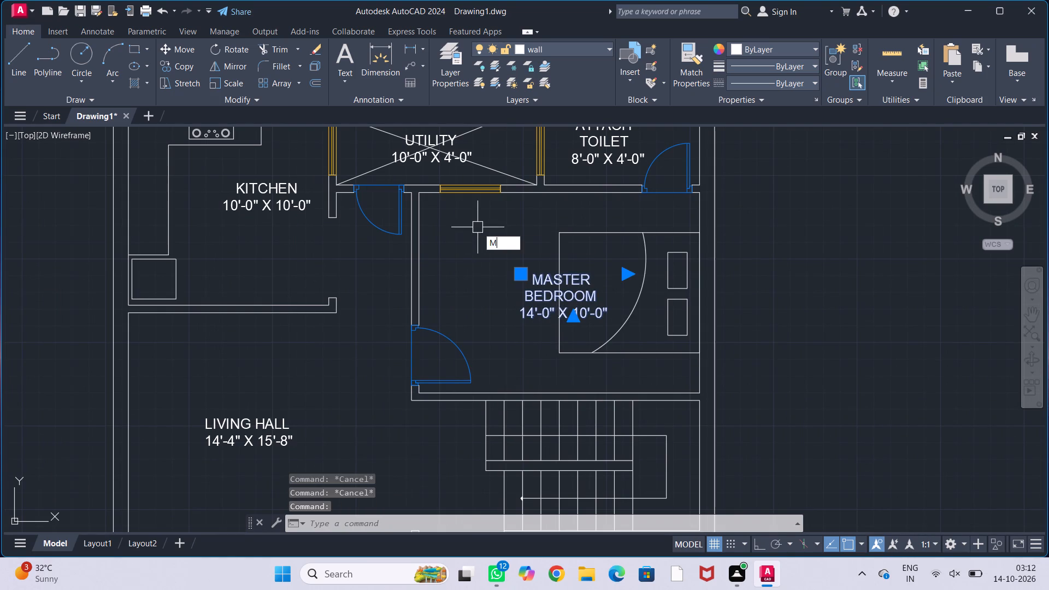
pyautogui.press('Return')
pyautogui.click(527, 316)
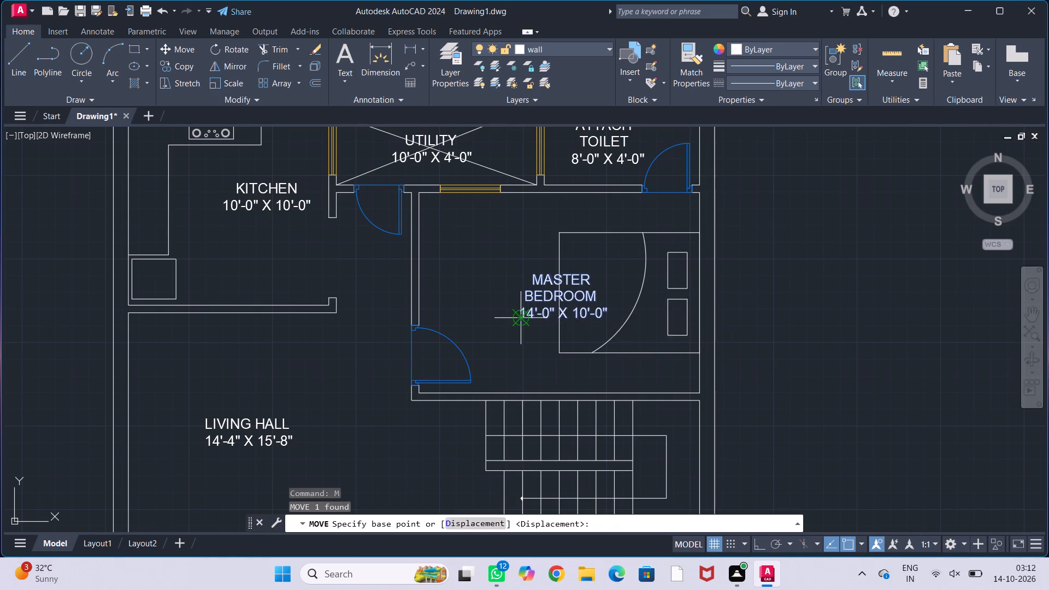
pyautogui.click(452, 298)
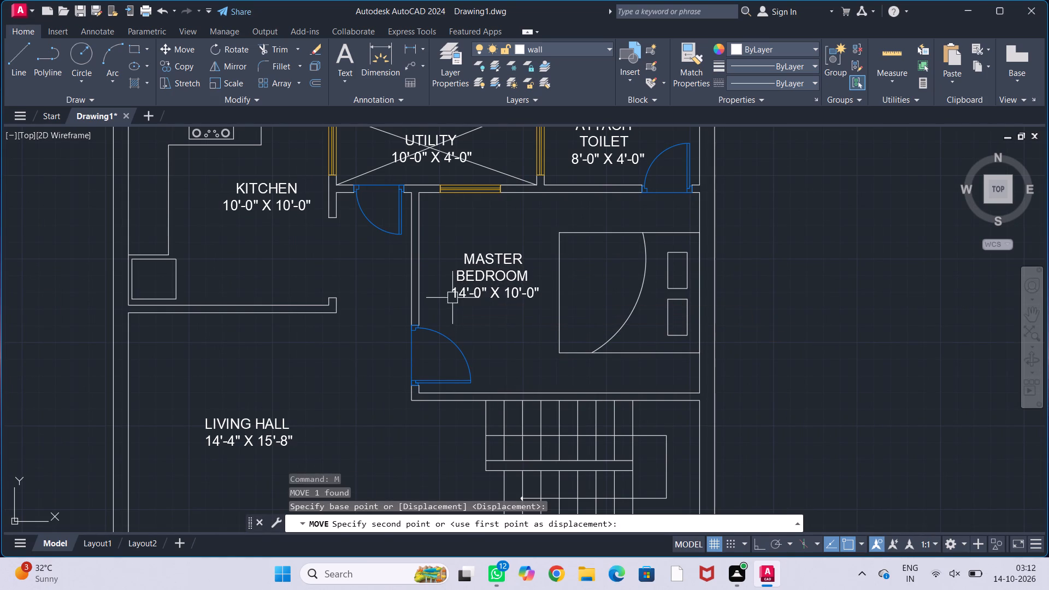
pyautogui.press('Escape')
pyautogui.press('Escape')
pyautogui.press('Escape')
pyautogui.press('Escape')
# Copy the master bedroom's bed by its head-edge midpoint to the midpoint of the lower BEDROOM's east wall inner face.
pyautogui.scroll(-2, 746, 274)
pyautogui.moveTo(783, 324); pyautogui.dragTo(757, 257, button='middle')
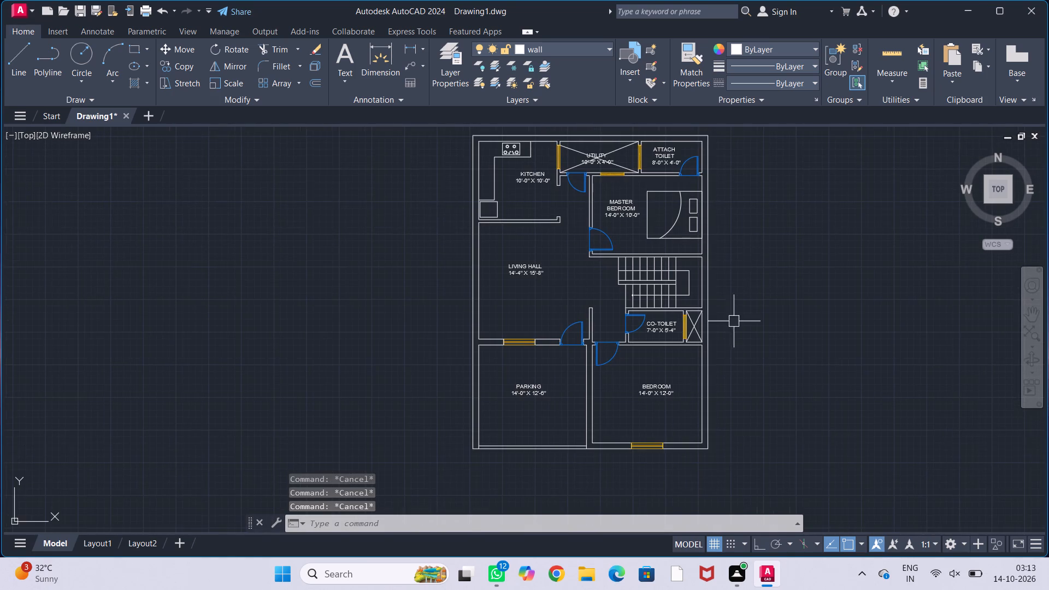
pyautogui.moveTo(733, 329); pyautogui.dragTo(727, 295, button='middle')
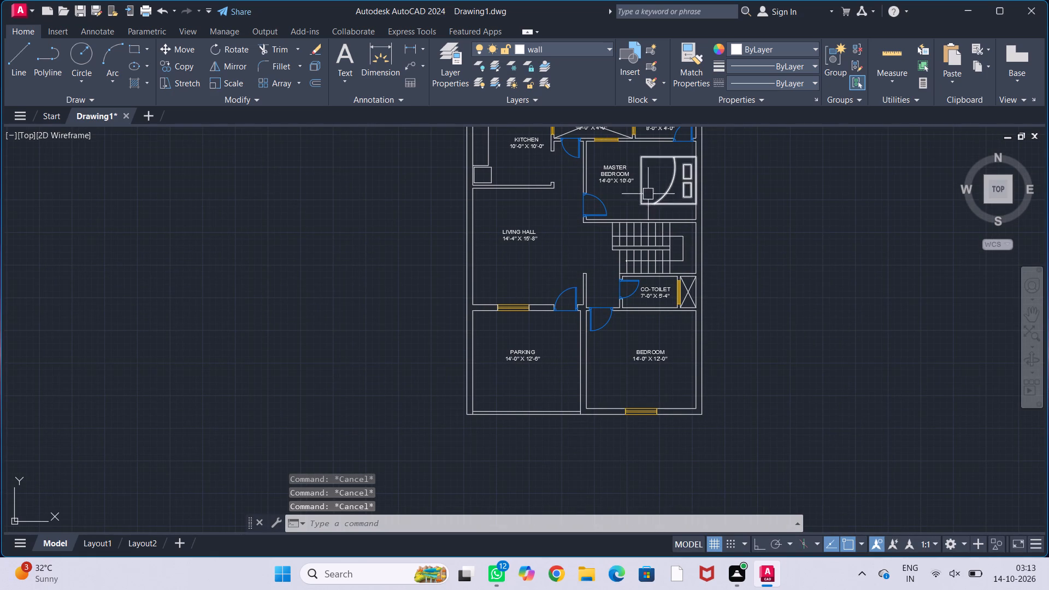
pyautogui.click(653, 200)
pyautogui.press('m')
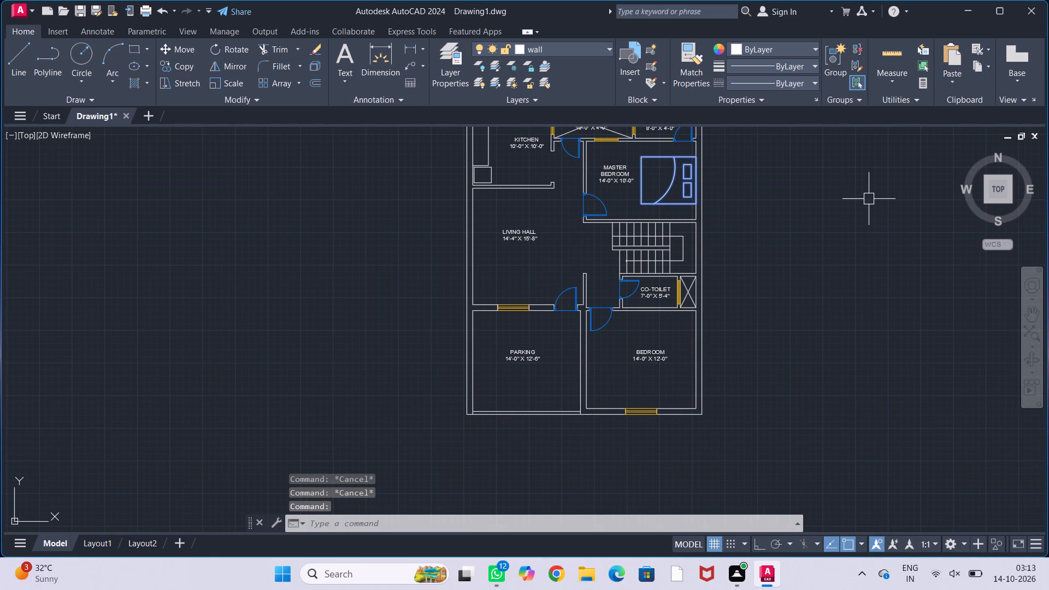
pyautogui.press('BackSpace')
pyautogui.write('CO')
pyautogui.press('Return')
pyautogui.scroll(2, 673, 178)
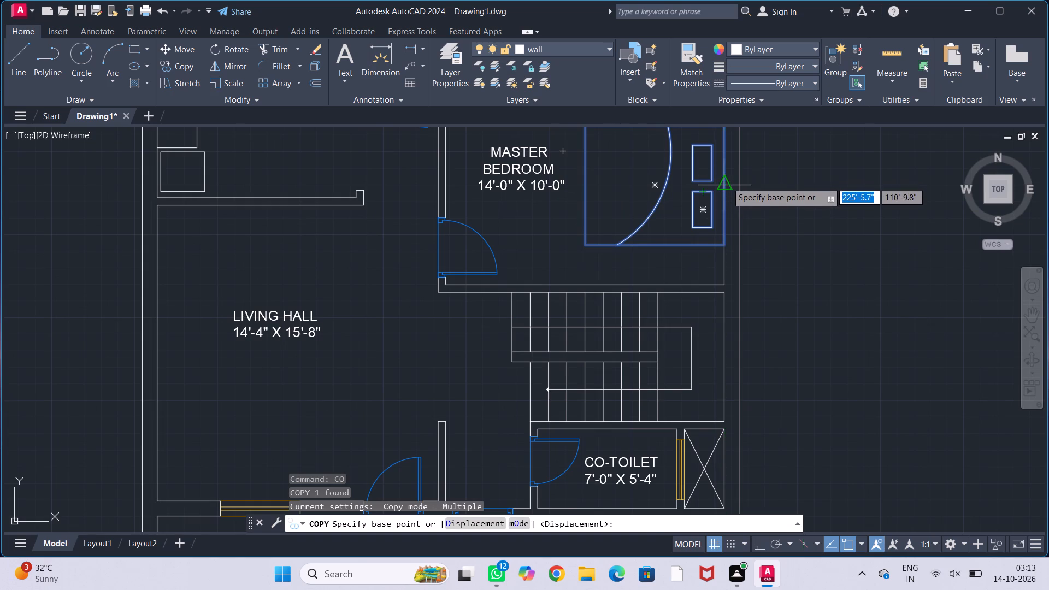
pyautogui.click(727, 182)
pyautogui.scroll(-3, 717, 217)
pyautogui.moveTo(747, 288); pyautogui.dragTo(727, 228, button='middle')
pyautogui.scroll(2, 683, 258)
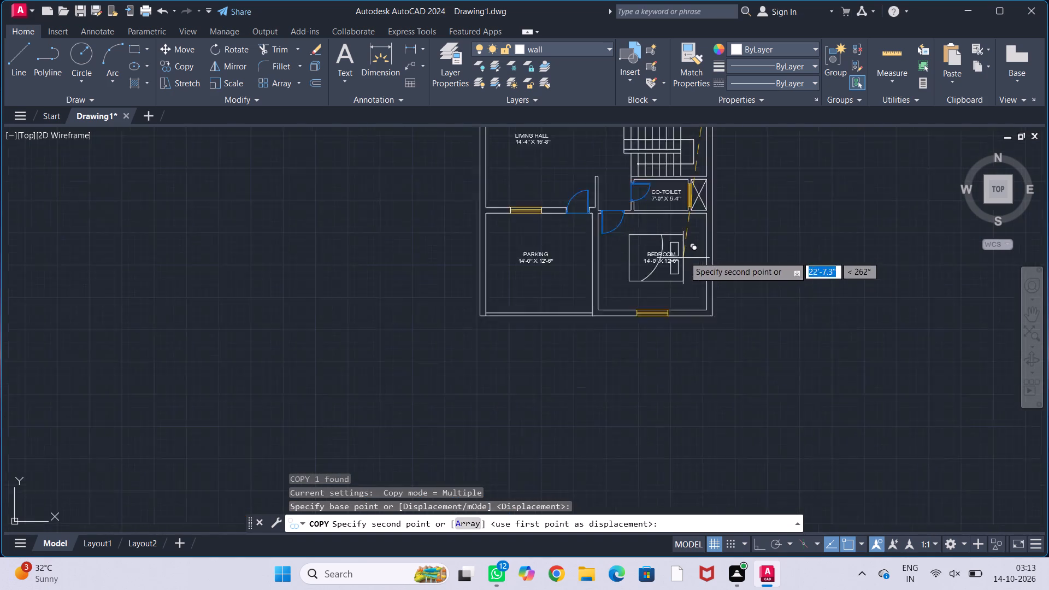
pyautogui.scroll(1, 714, 278)
pyautogui.click(720, 258)
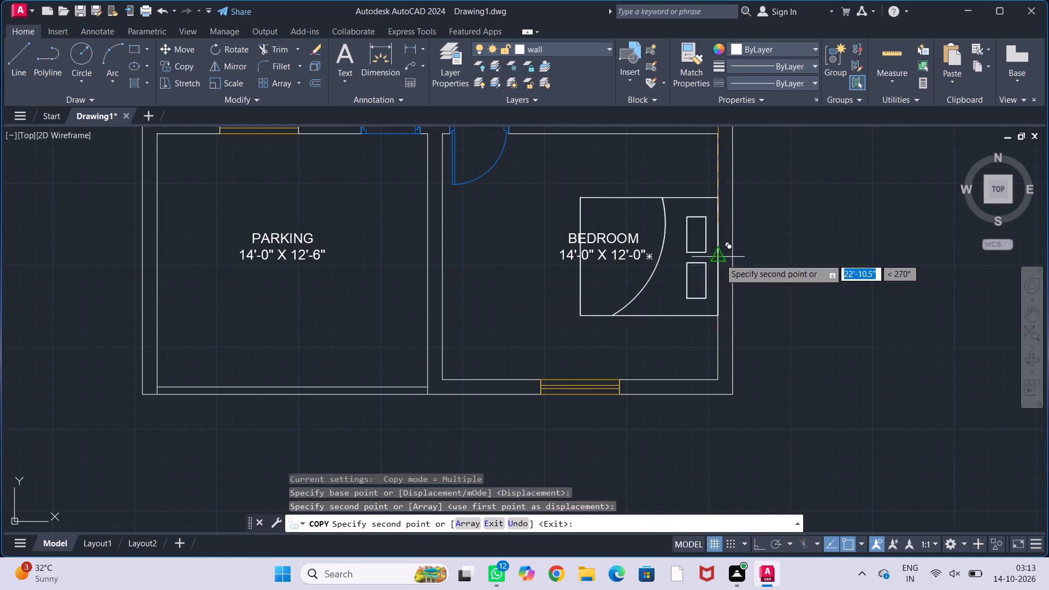
pyautogui.press('Escape')
pyautogui.press('Escape')
pyautogui.press('Escape')
# Move the BEDROOM 14'-0" X 12'-0" label about 4'-7" west, clear of the copied bed.
pyautogui.click(635, 253)
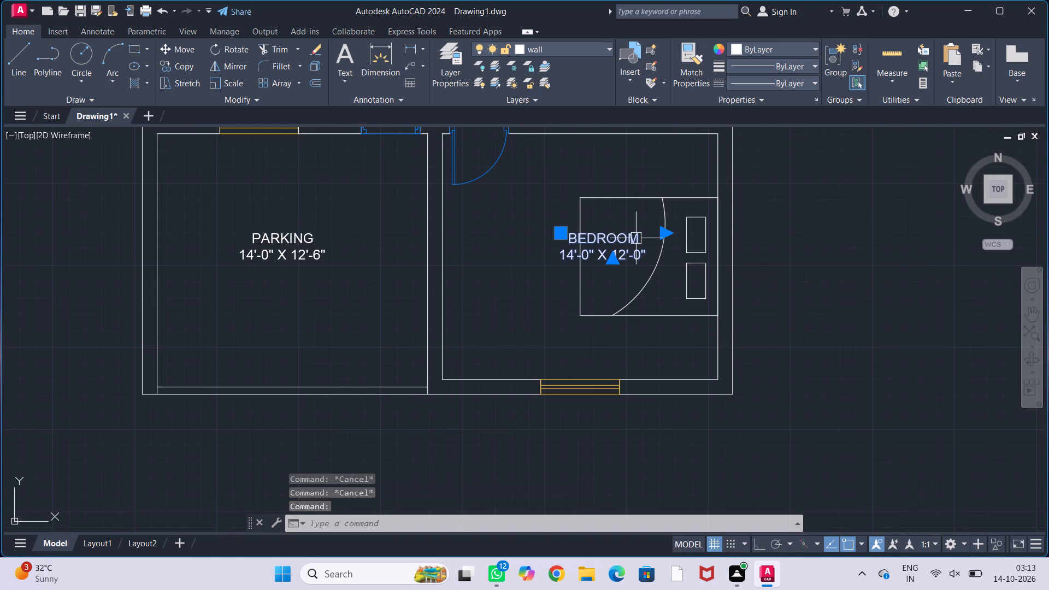
pyautogui.press('m')
pyautogui.press('Return')
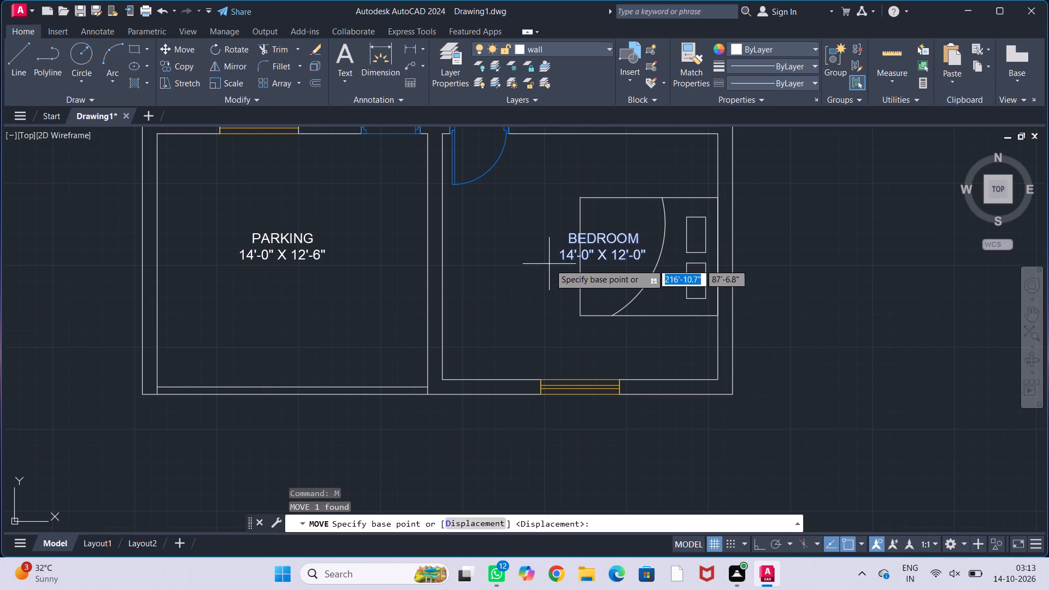
pyautogui.click(555, 261)
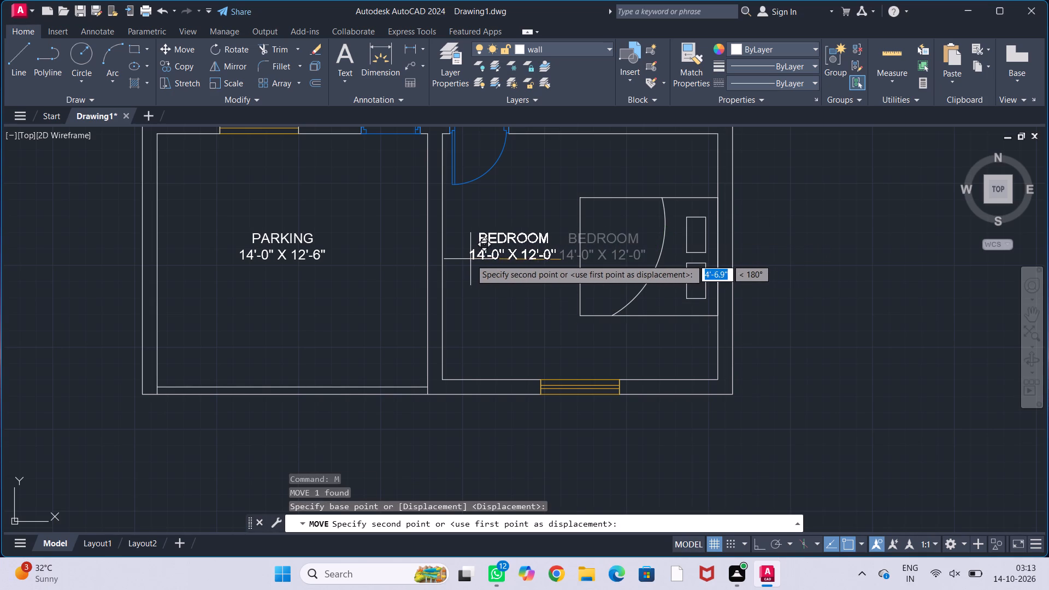
pyautogui.click(470, 259)
pyautogui.press('Escape')
pyautogui.press('Escape')
pyautogui.press('Escape')
pyautogui.press('Escape')
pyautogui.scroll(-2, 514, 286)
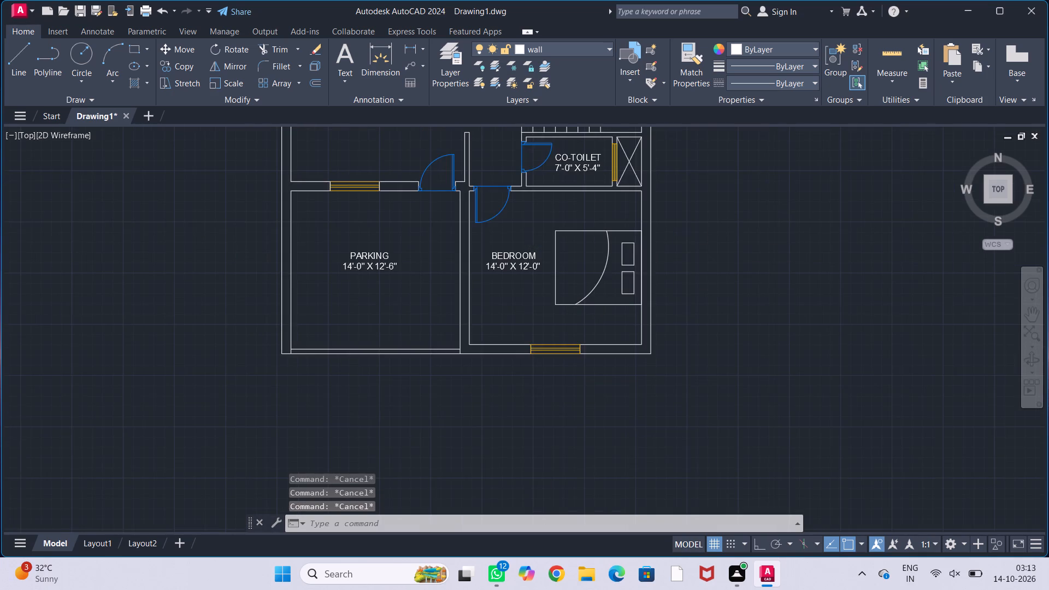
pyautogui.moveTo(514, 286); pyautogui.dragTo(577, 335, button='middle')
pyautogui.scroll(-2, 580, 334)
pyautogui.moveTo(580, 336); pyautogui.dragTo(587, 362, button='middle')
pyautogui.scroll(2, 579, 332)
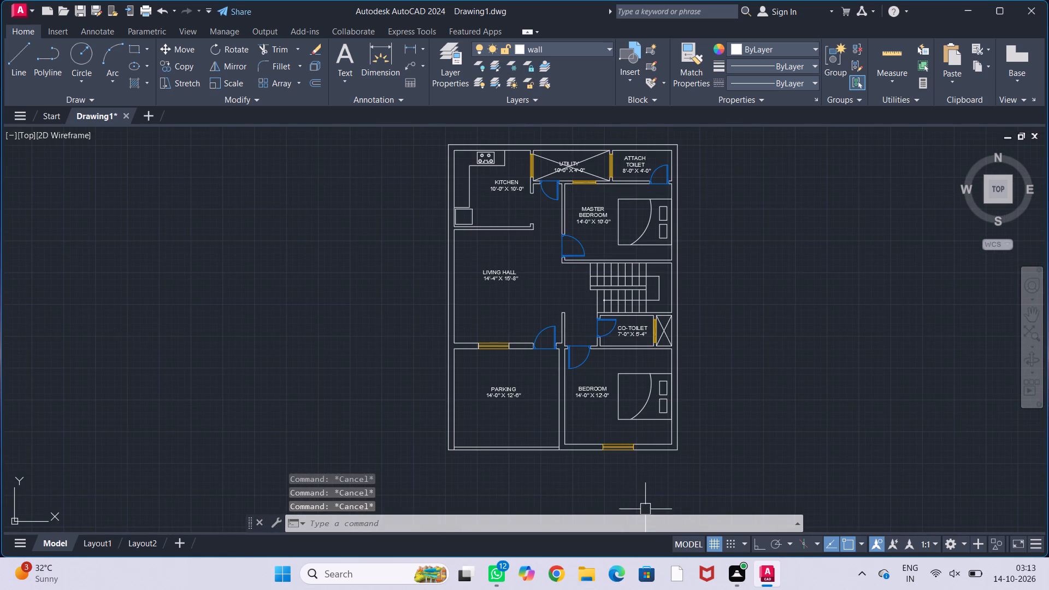
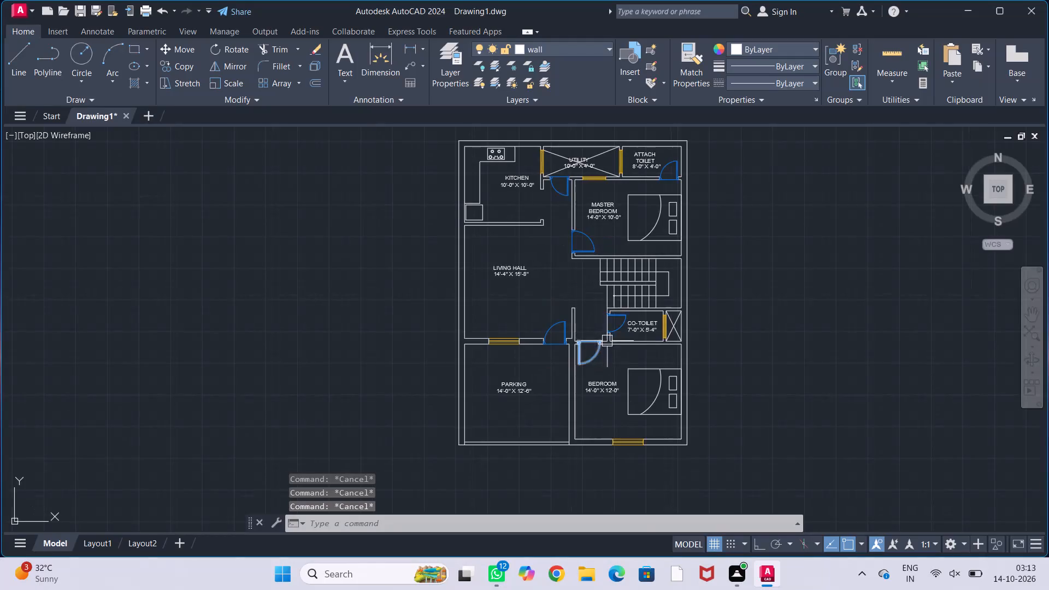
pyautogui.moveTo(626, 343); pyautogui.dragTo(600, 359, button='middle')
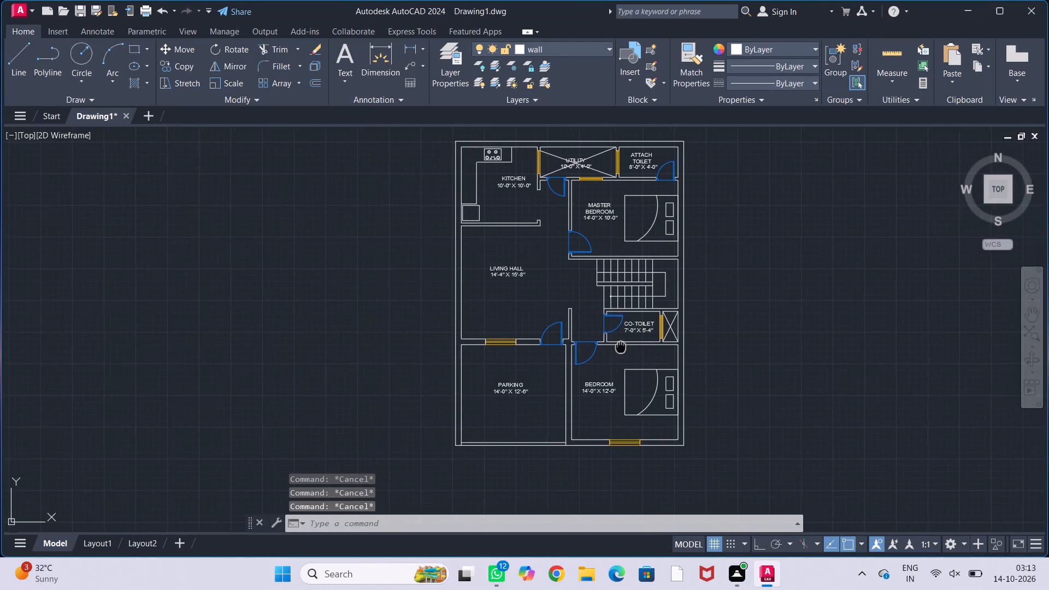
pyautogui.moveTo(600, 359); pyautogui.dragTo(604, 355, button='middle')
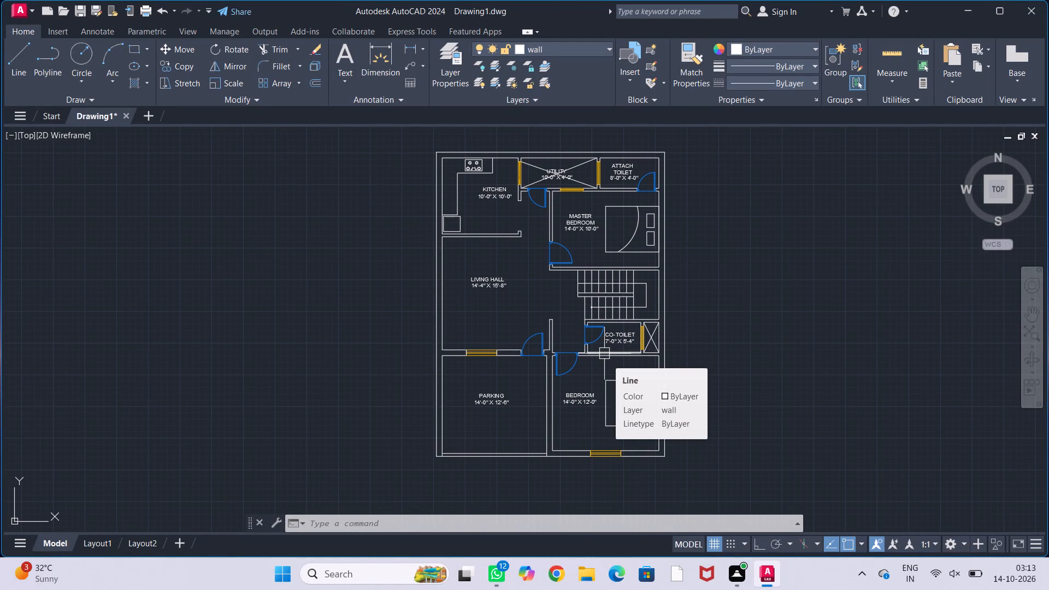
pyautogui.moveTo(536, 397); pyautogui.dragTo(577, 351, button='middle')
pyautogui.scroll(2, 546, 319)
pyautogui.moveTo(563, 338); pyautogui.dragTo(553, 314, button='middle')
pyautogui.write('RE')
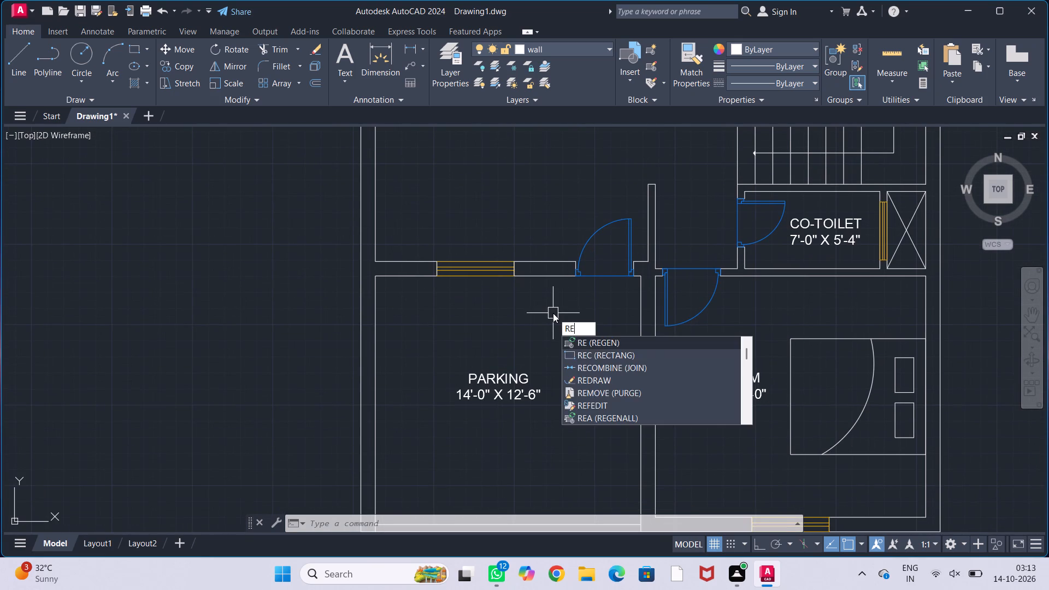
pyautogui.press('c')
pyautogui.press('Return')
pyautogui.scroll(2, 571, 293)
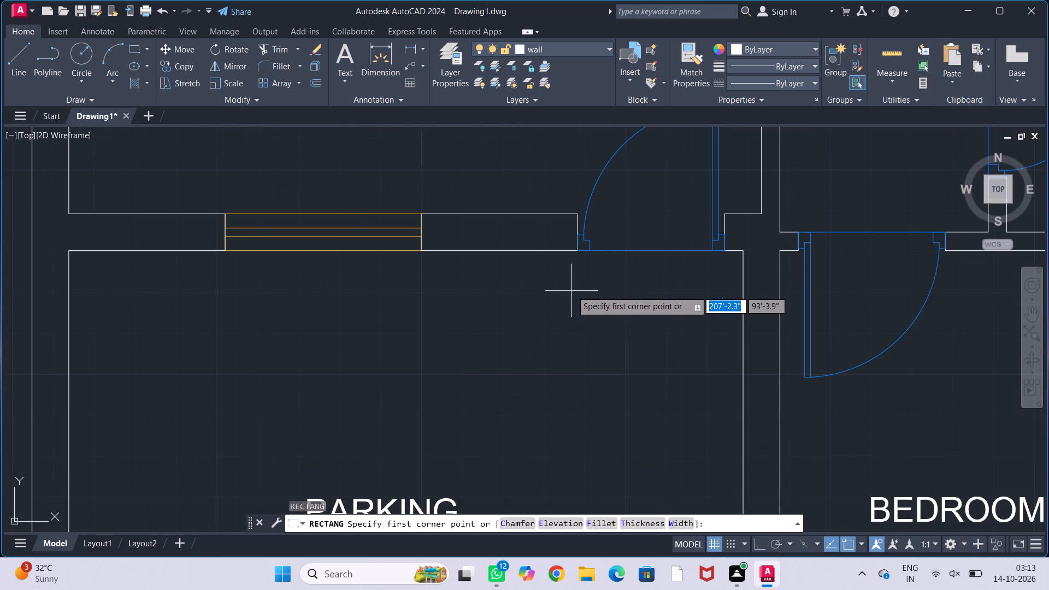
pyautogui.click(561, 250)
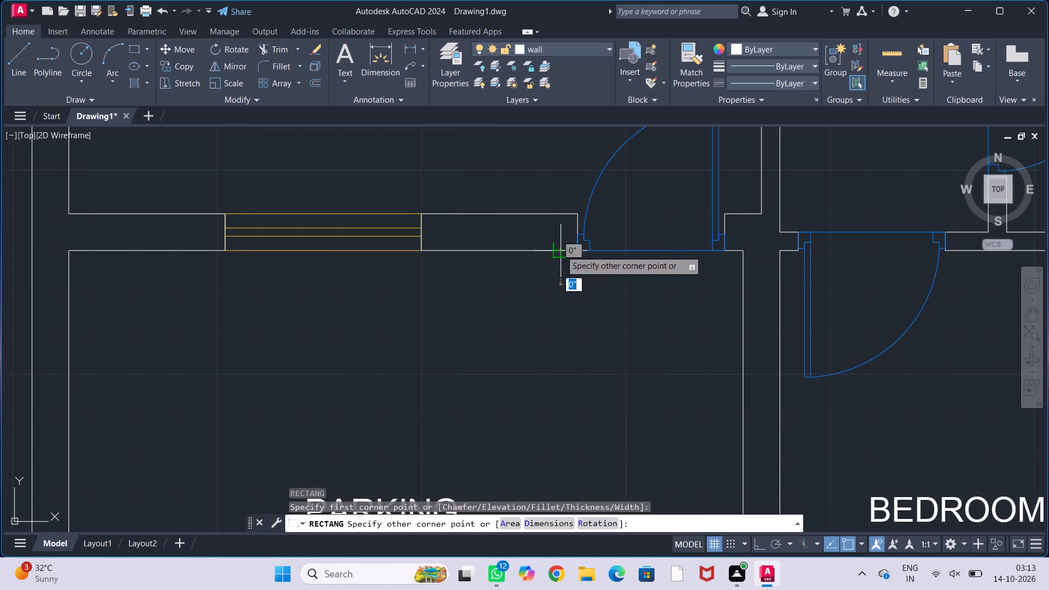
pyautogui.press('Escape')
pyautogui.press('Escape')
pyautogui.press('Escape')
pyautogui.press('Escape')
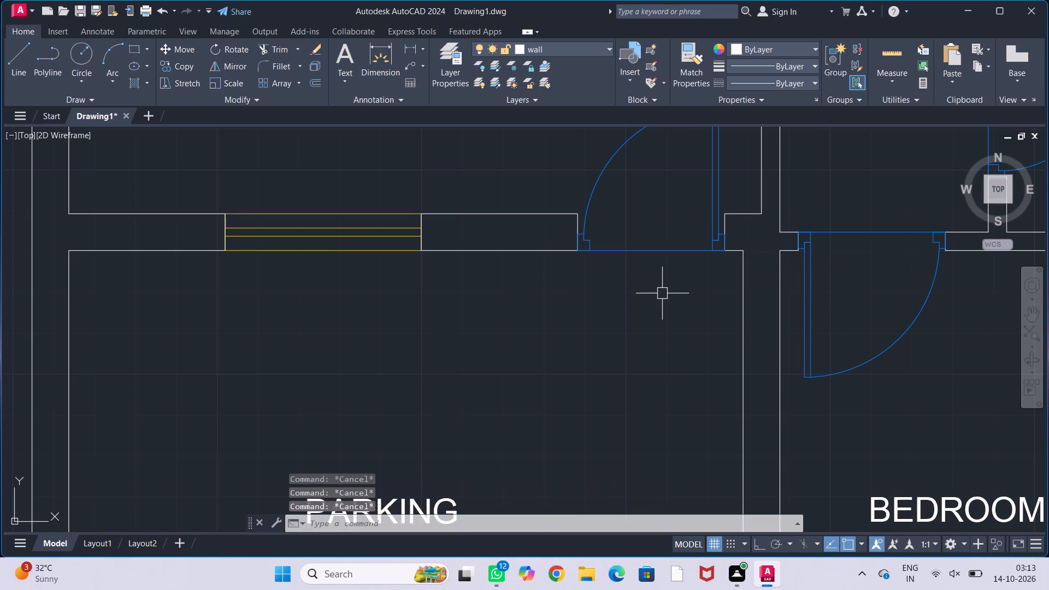
# Draw a 3'3" line, with Ortho on, from the parking's northeast inner corner west along the wall under the door.
pyautogui.press('l')
pyautogui.press('Return')
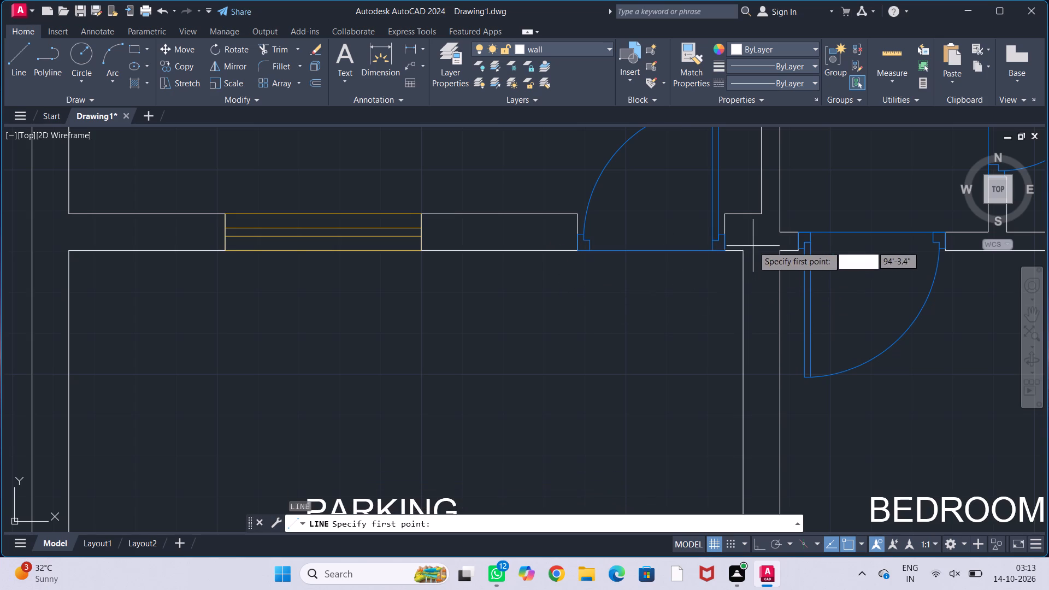
pyautogui.click(745, 251)
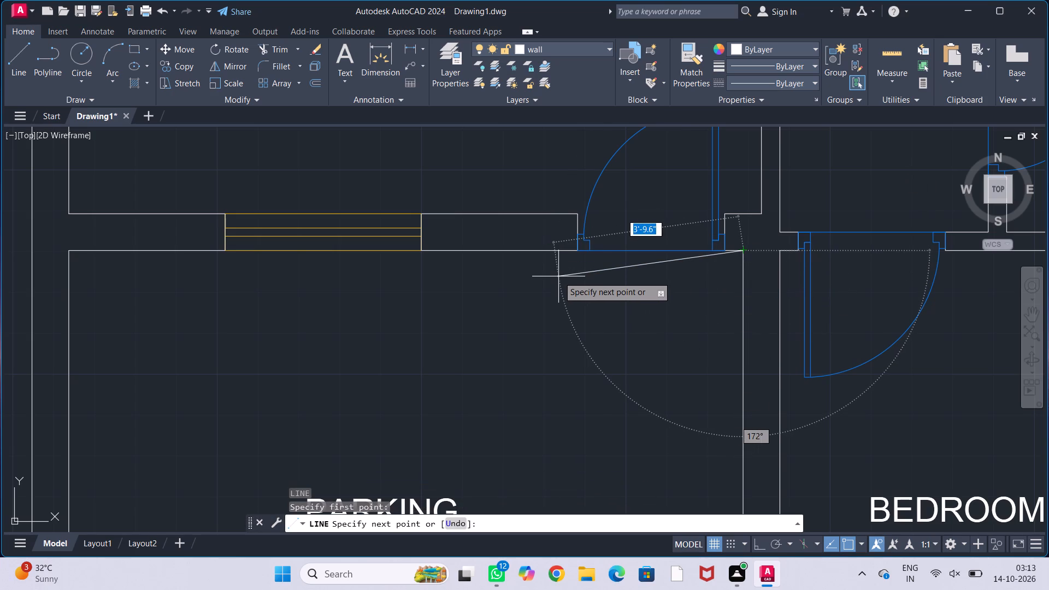
pyautogui.press('F8')
pyautogui.write('3\'3"')
pyautogui.press('Return')
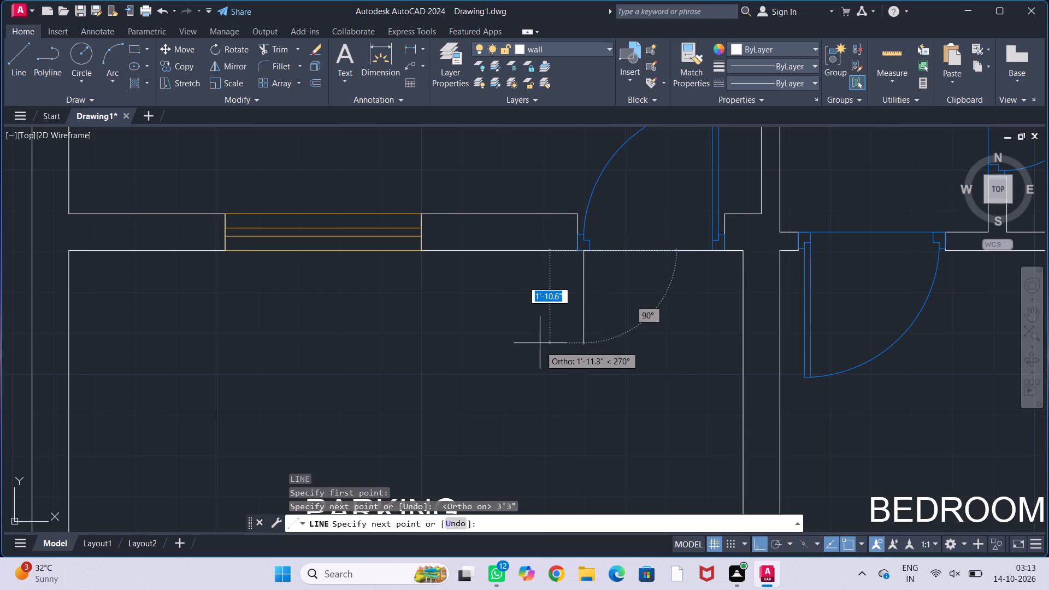
pyautogui.press('Escape')
pyautogui.press('Escape')
pyautogui.press('Escape')
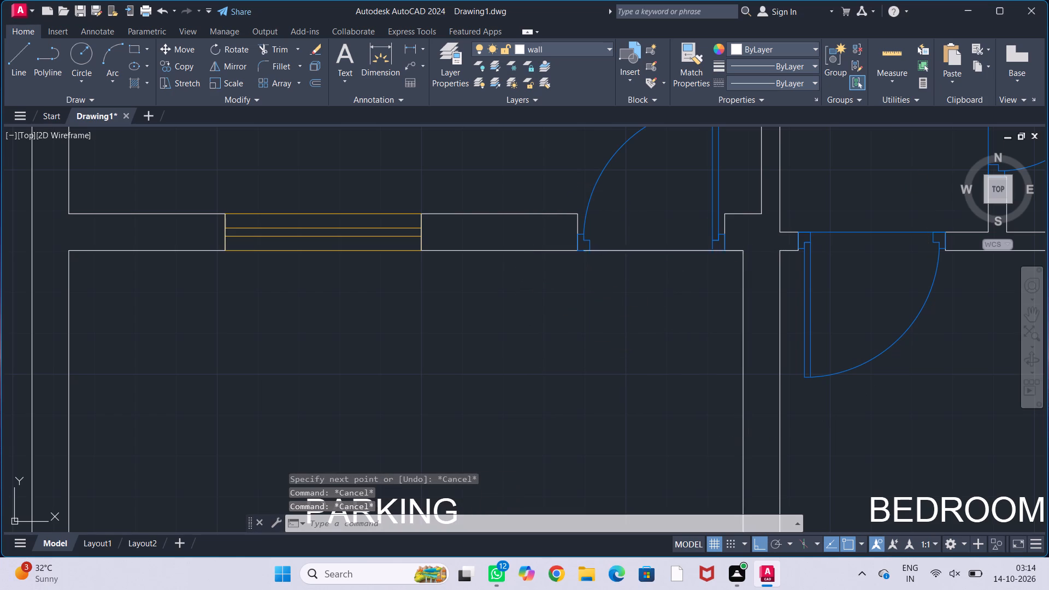
# Stretch the new line's west end farther west along the wall face, past the door opening's west jamb.
pyautogui.click(630, 250)
pyautogui.click(576, 250)
pyautogui.click(585, 252)
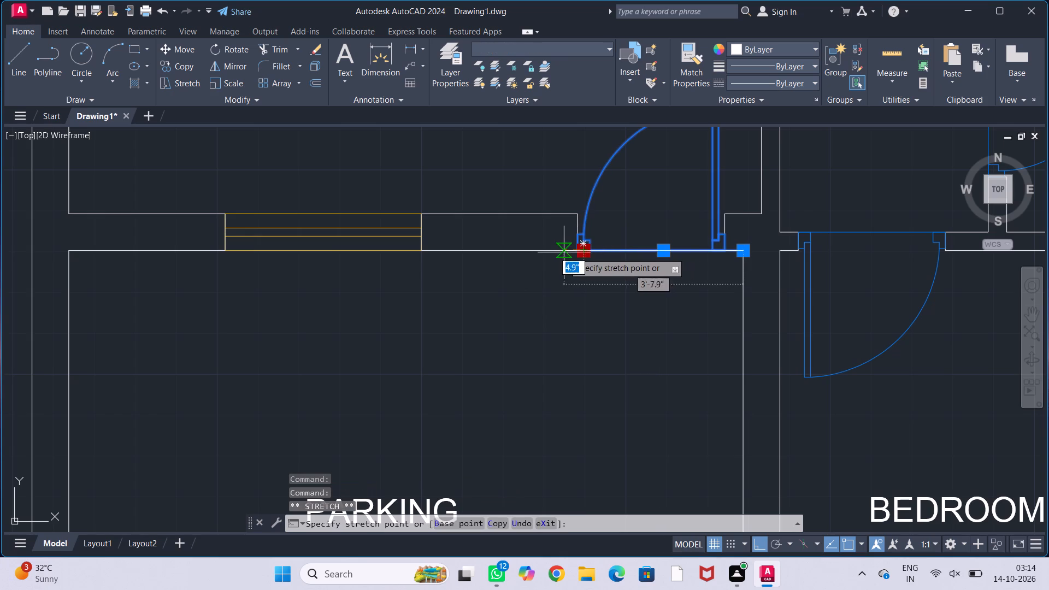
pyautogui.click(547, 250)
pyautogui.press('Escape')
pyautogui.press('Escape')
pyautogui.press('Escape')
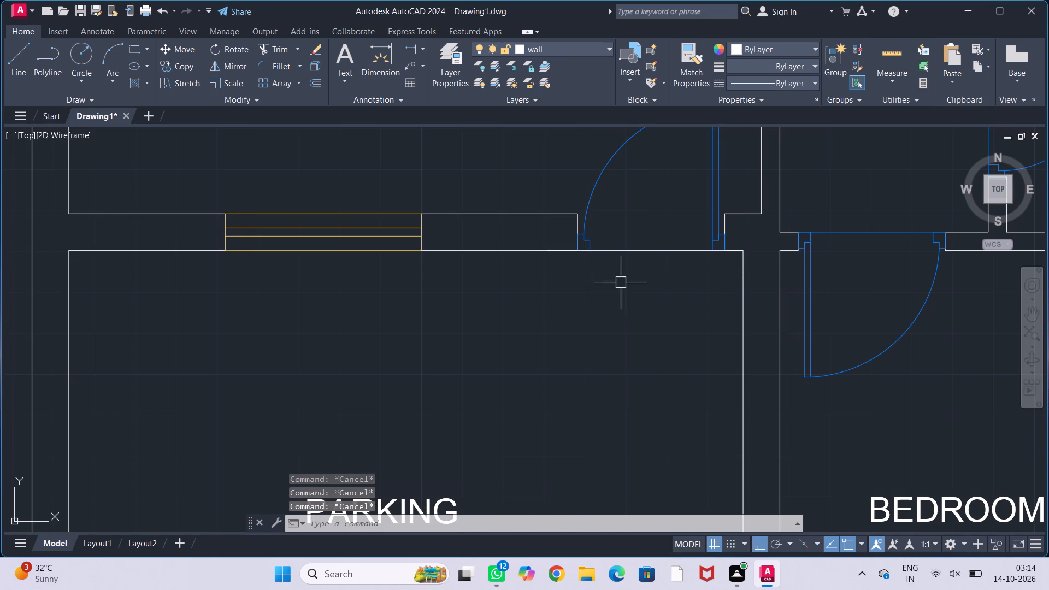
pyautogui.press('Escape')
pyautogui.click(638, 250)
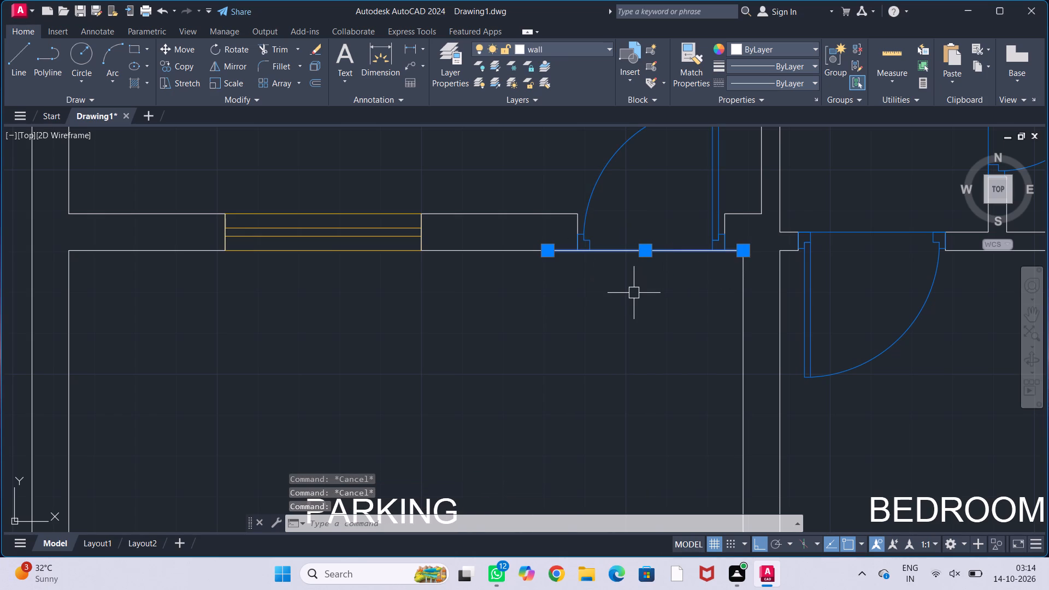
pyautogui.press('Escape')
pyautogui.press('Escape')
pyautogui.press('Escape')
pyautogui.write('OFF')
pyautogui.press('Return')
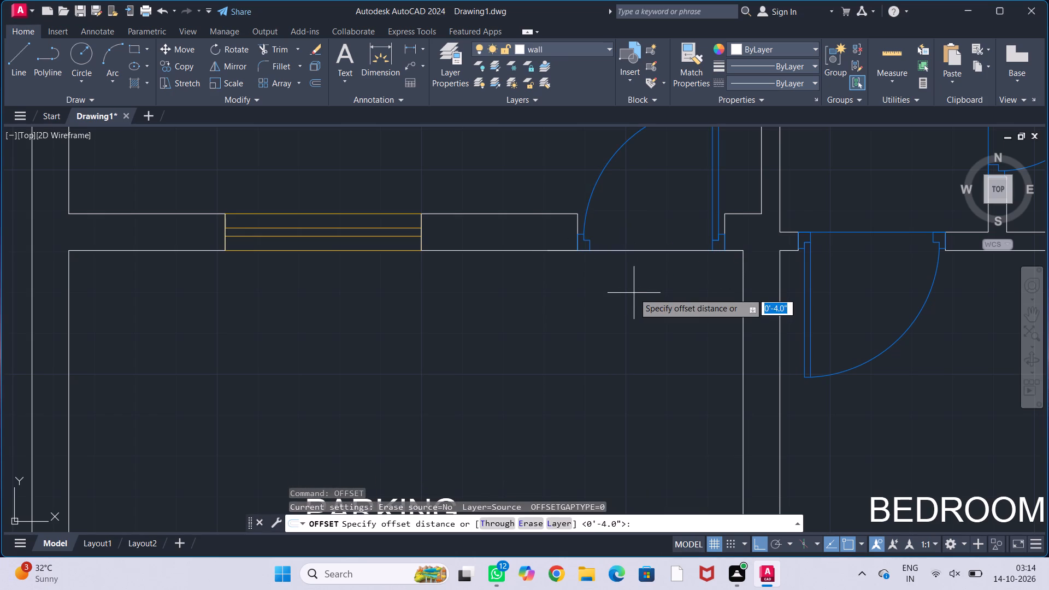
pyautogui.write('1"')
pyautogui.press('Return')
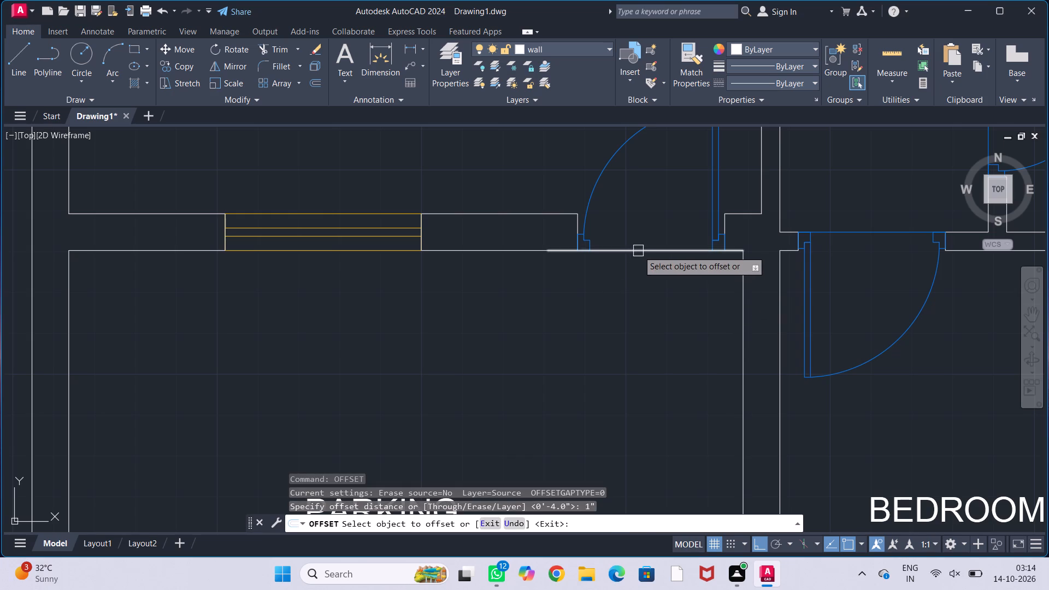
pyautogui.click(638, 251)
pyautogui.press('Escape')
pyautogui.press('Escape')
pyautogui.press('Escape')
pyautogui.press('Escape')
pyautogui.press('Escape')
# Offset the line under the living hall door 1' south into the parking area.
pyautogui.write('OFF')
pyautogui.press('Return')
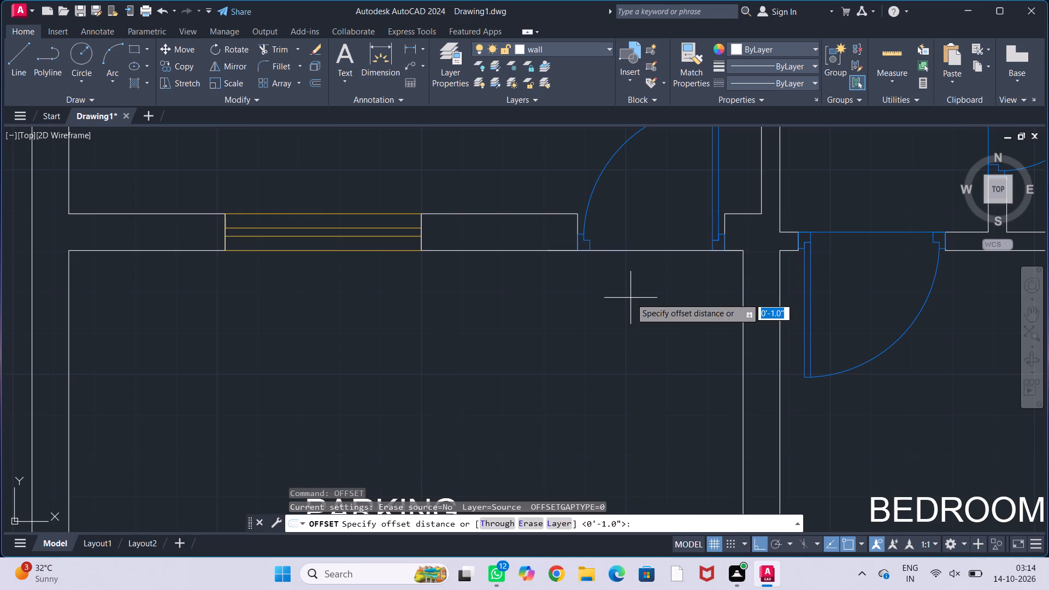
pyautogui.write("1'")
pyautogui.press('Return')
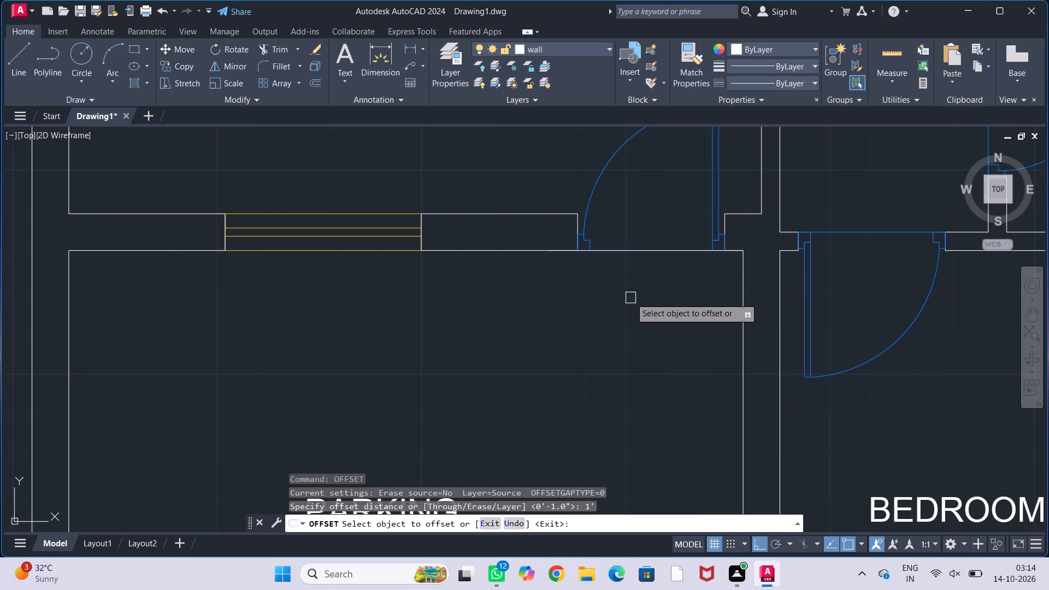
pyautogui.click(646, 252)
pyautogui.click(664, 342)
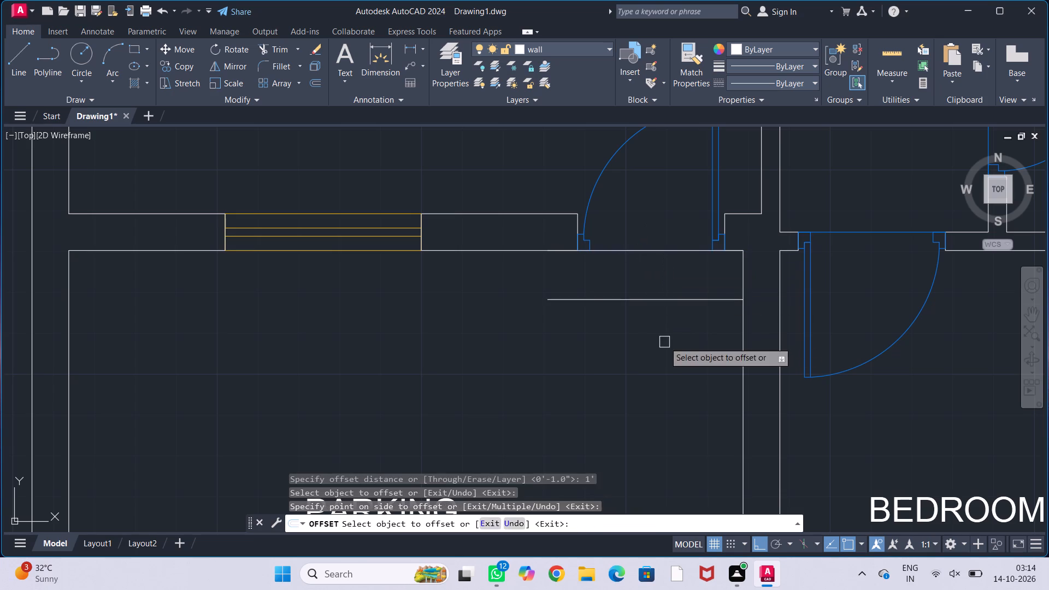
pyautogui.press('Escape')
pyautogui.press('Escape')
pyautogui.press('Escape')
pyautogui.press('Escape')
# Close the west end of the door step with a line joining the offset line's end to the original line's end.
pyautogui.press('l')
pyautogui.press('Return')
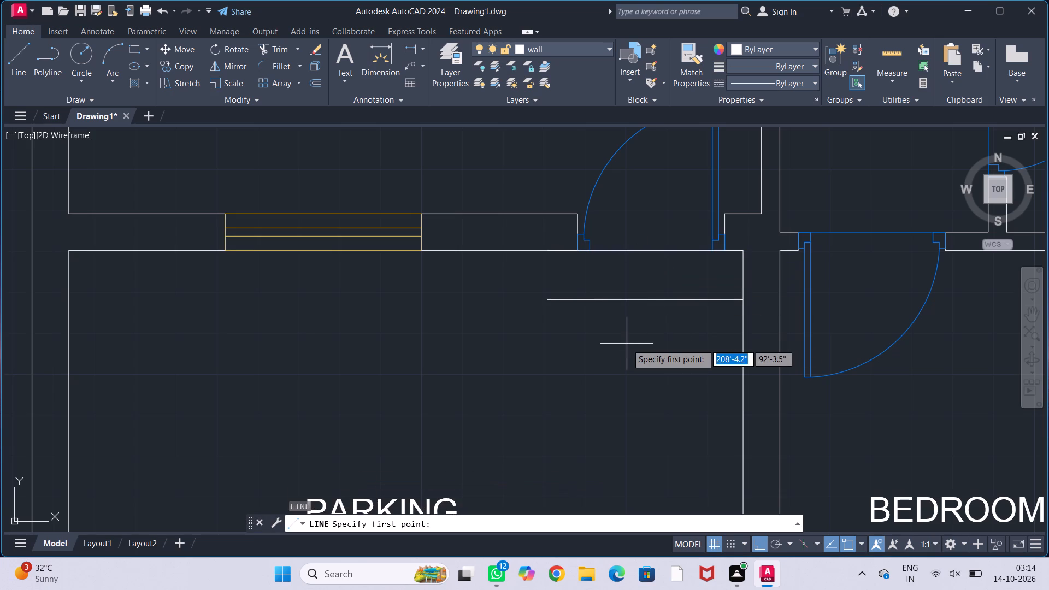
pyautogui.click(549, 302)
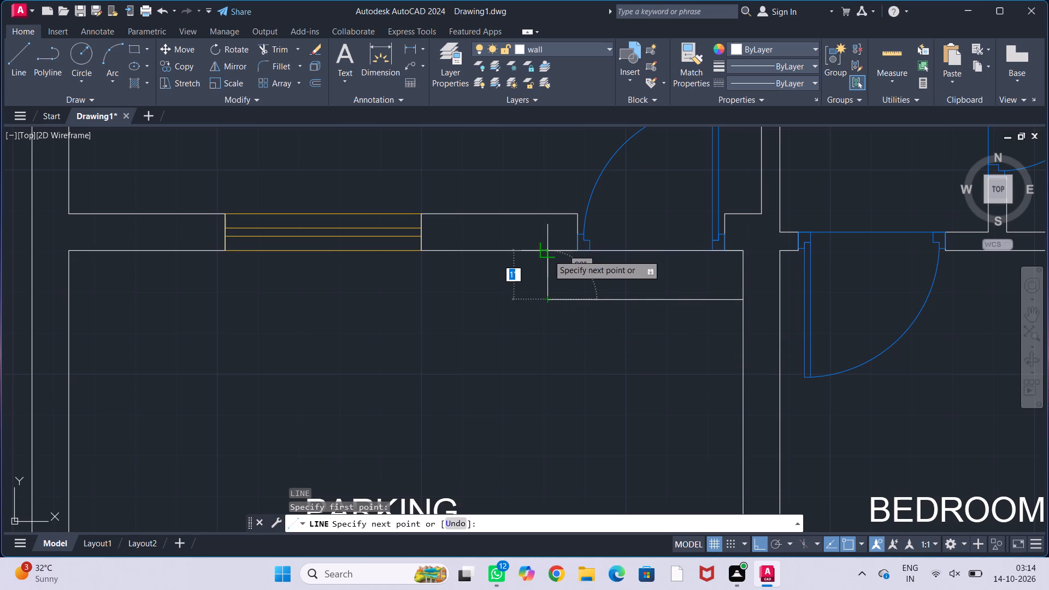
pyautogui.click(548, 252)
pyautogui.press('Escape')
pyautogui.press('Escape')
pyautogui.press('Escape')
pyautogui.press('Escape')
# Start a hatch with the AR-HBONE pattern, selecting the parking's west, south and east walls and both north wall segments as boundary.
pyautogui.scroll(-1, 661, 278)
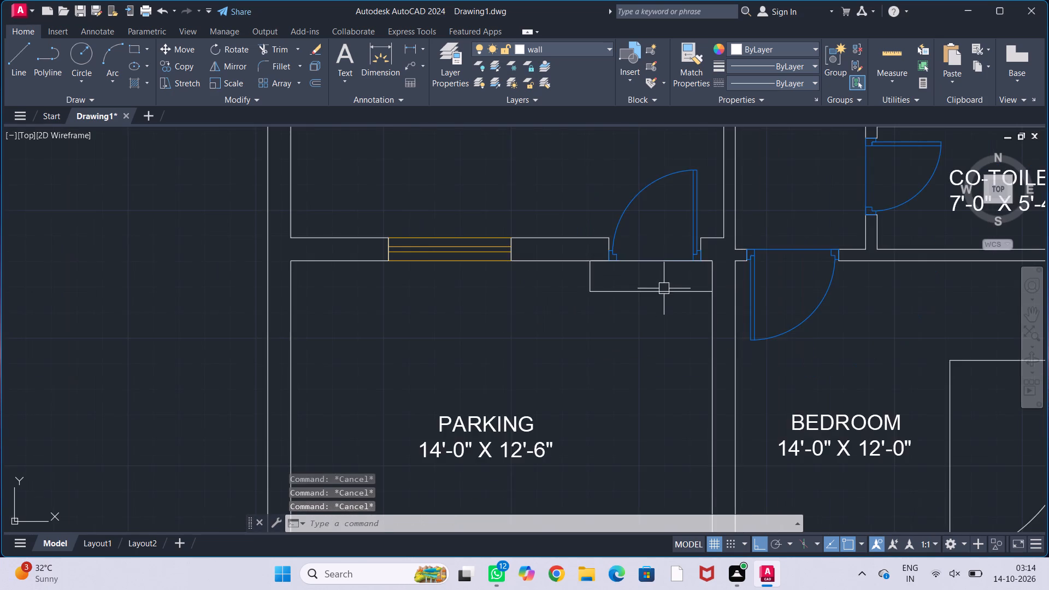
pyautogui.scroll(-1, 664, 289)
pyautogui.moveTo(654, 337); pyautogui.dragTo(614, 299, button='middle')
pyautogui.moveTo(611, 329); pyautogui.dragTo(590, 300, button='middle')
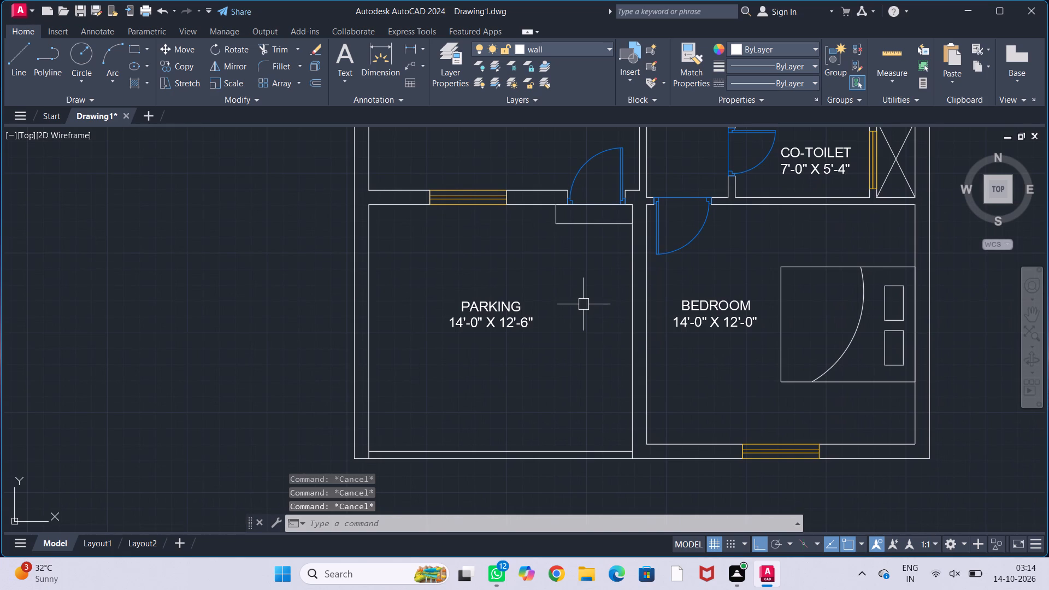
pyautogui.press('h')
pyautogui.press('Return')
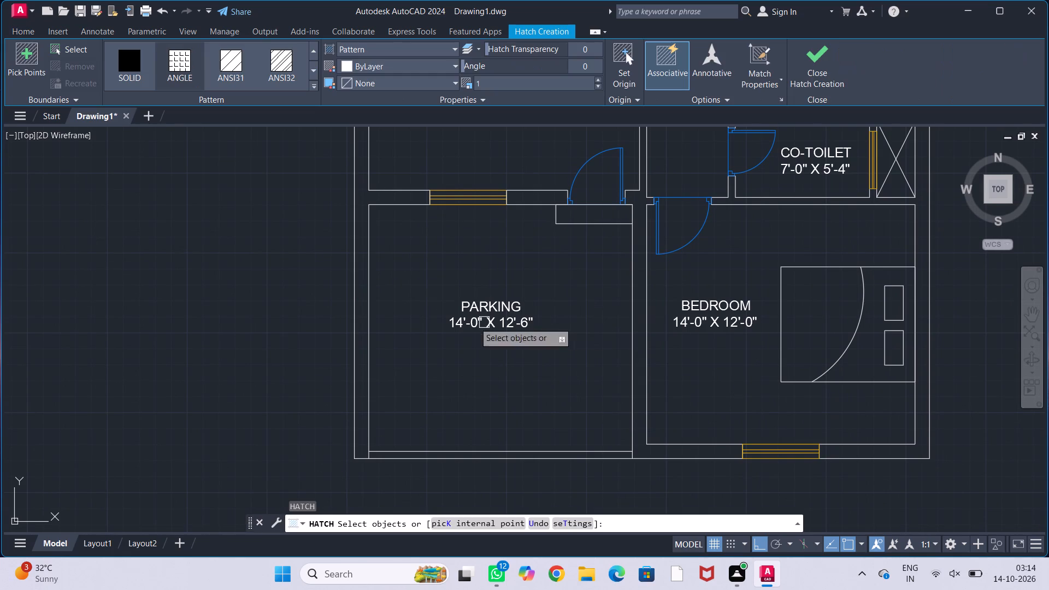
pyautogui.click(313, 85)
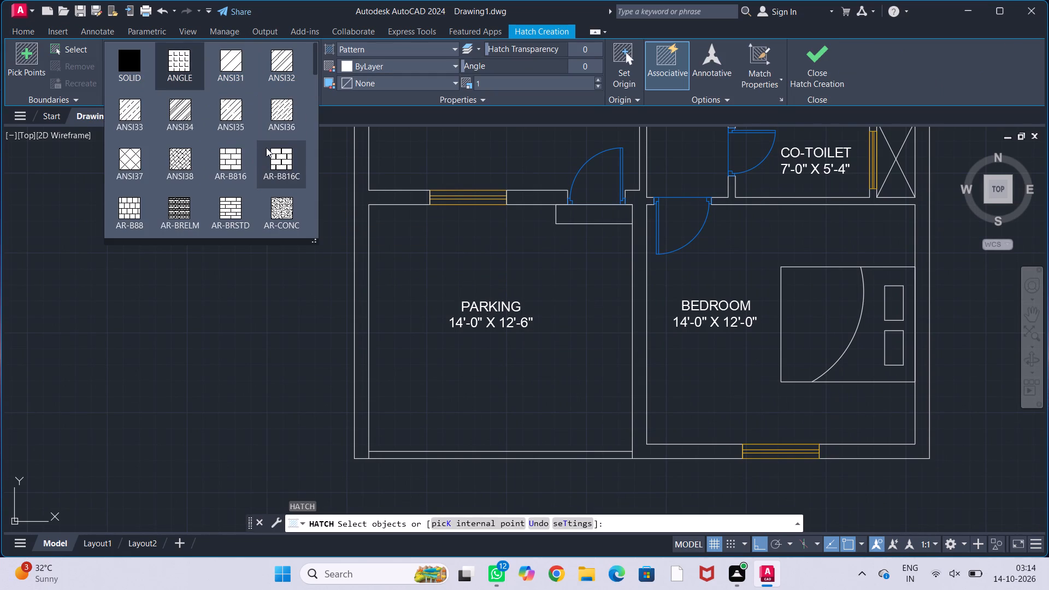
pyautogui.scroll(-1, 248, 154)
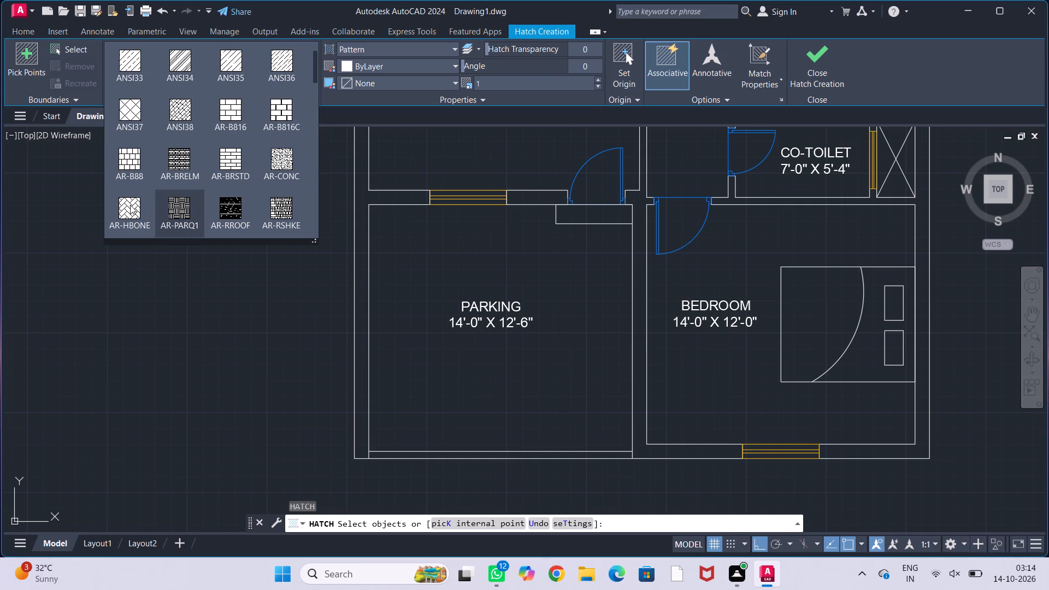
pyautogui.click(130, 205)
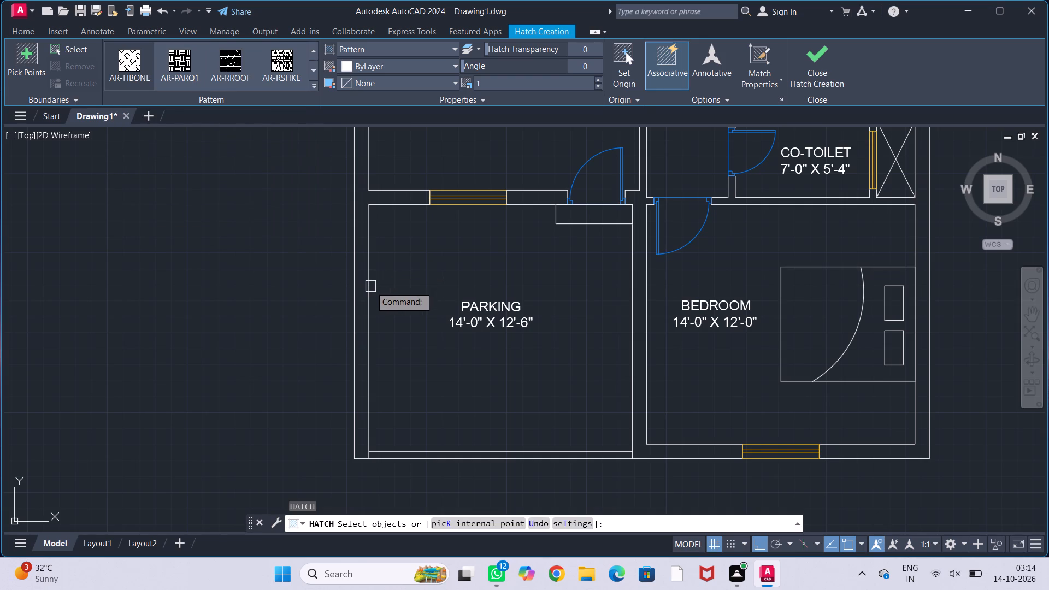
pyautogui.click(370, 286)
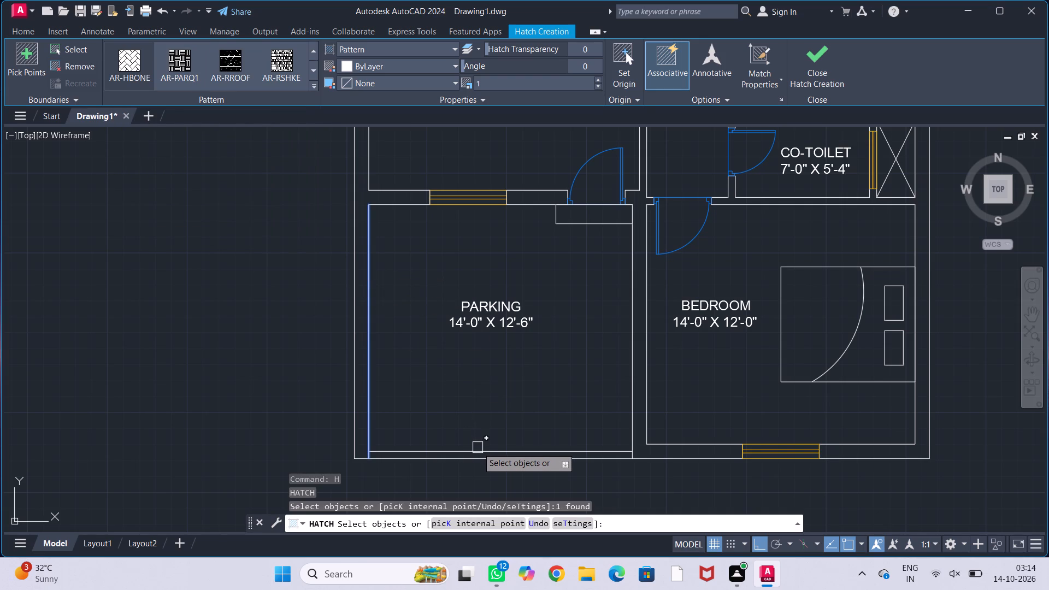
pyautogui.click(479, 451)
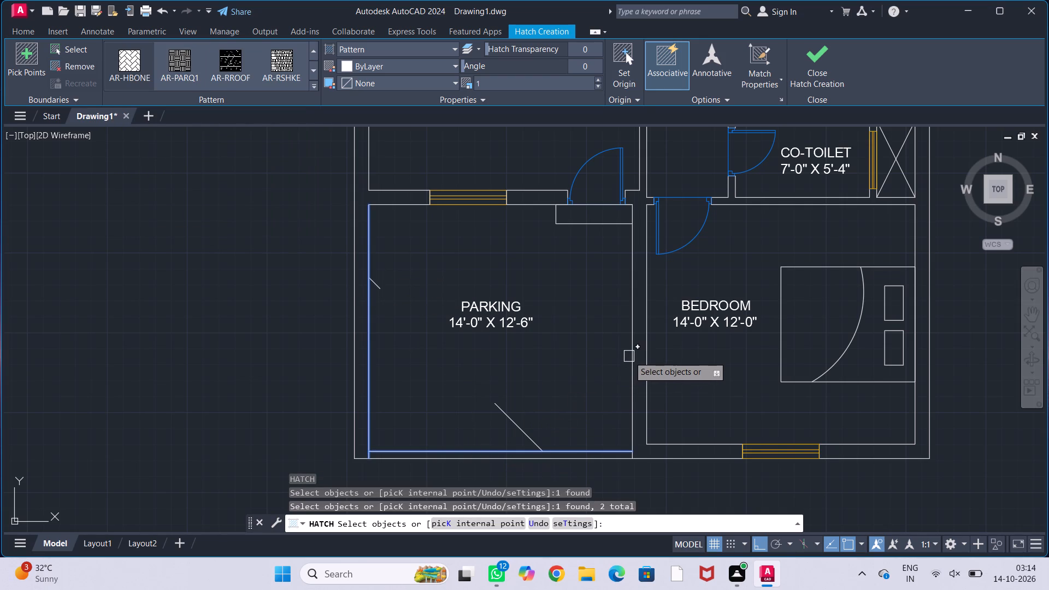
pyautogui.click(629, 356)
pyautogui.click(531, 206)
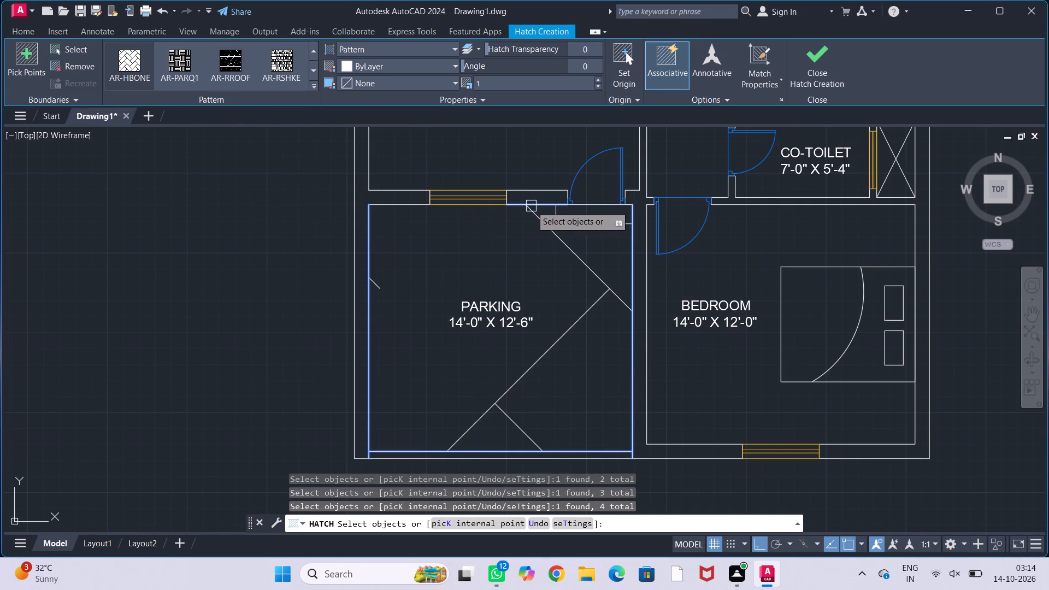
pyautogui.click(409, 206)
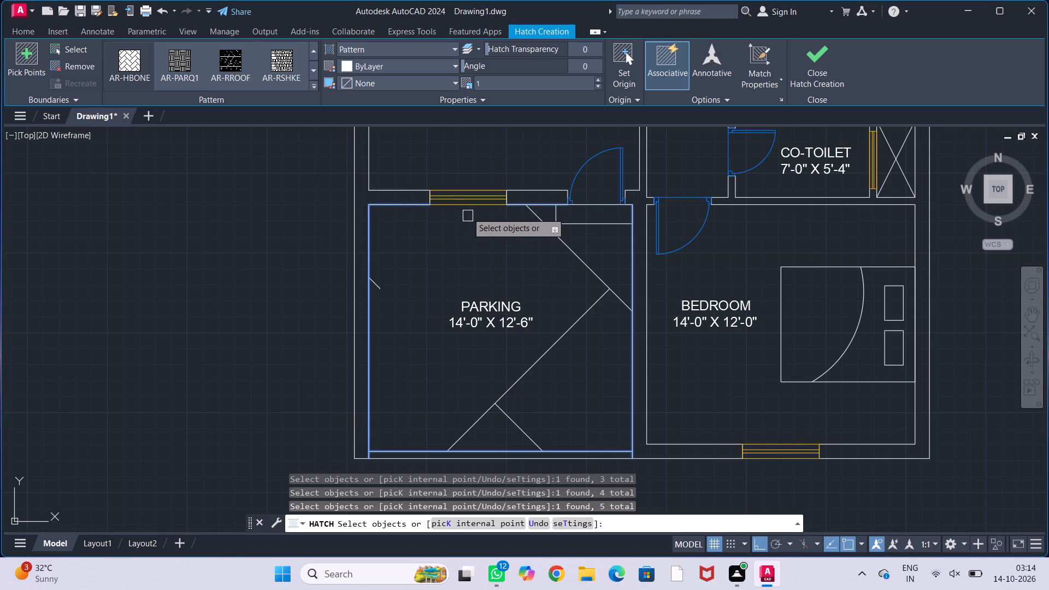
# Set the parking hatch scale to 0.1 and add the north window to the hatch's selected boundary objects.
pyautogui.click(512, 85)
pyautogui.press('BackSpace')
pyautogui.write('0.1')
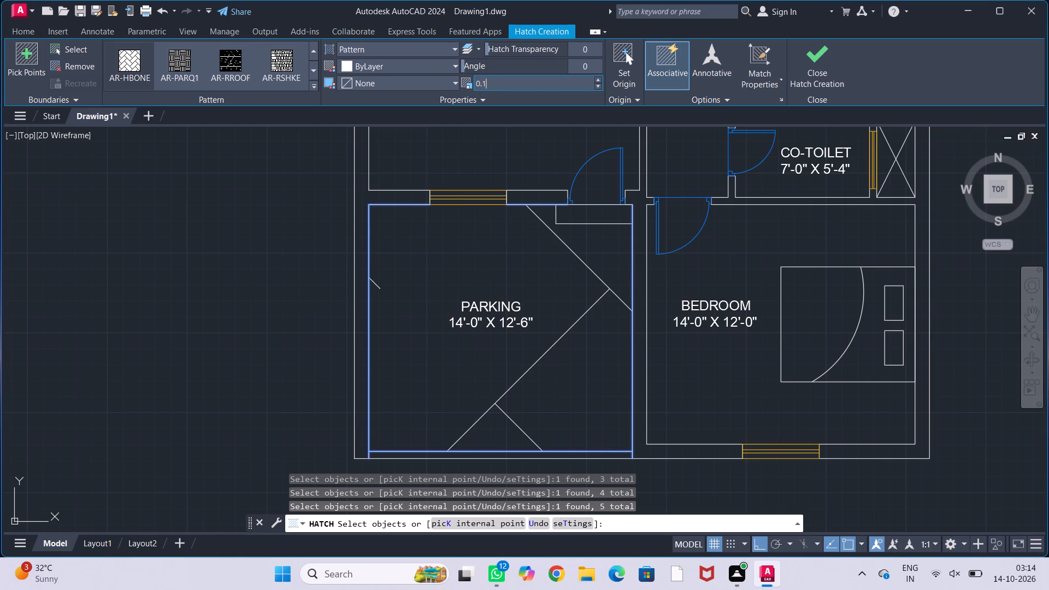
pyautogui.press('Return')
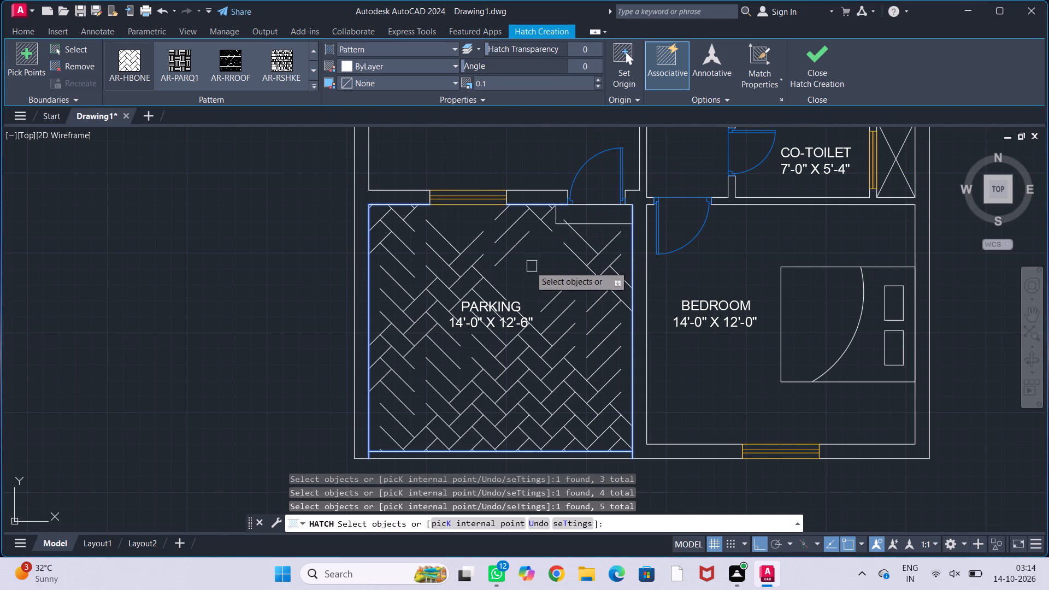
pyautogui.click(472, 206)
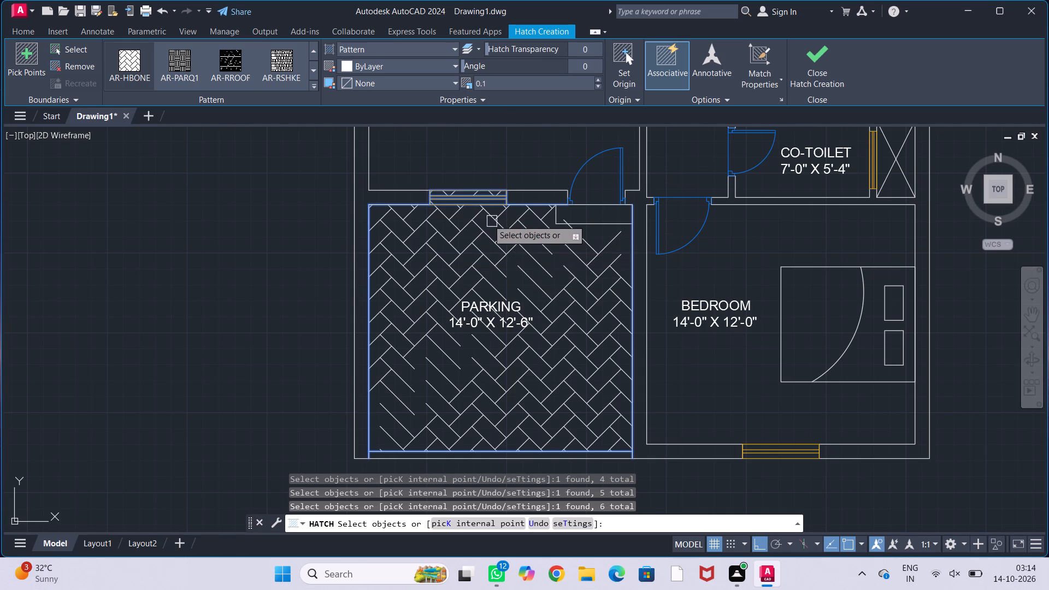
pyautogui.scroll(2, 479, 212)
pyautogui.scroll(-2, 572, 223)
pyautogui.moveTo(563, 245); pyautogui.dragTo(528, 237, button='middle')
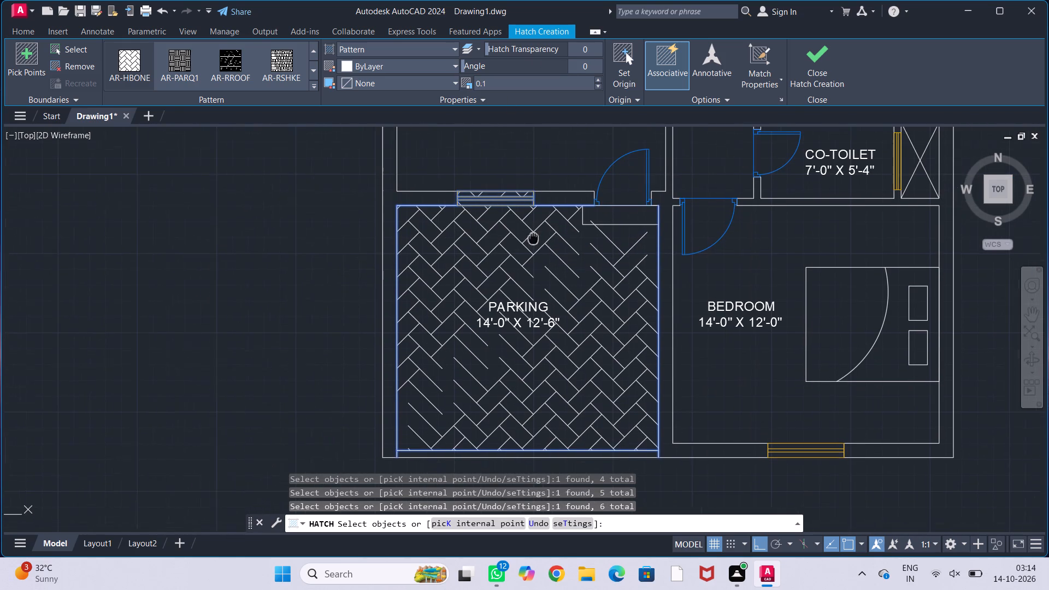
pyautogui.moveTo(528, 237); pyautogui.dragTo(528, 236, button='middle')
pyautogui.press('Escape')
pyautogui.press('Escape')
pyautogui.press('Escape')
pyautogui.press('Escape')
pyautogui.scroll(-2, 538, 244)
pyautogui.moveTo(549, 275); pyautogui.dragTo(518, 287, button='middle')
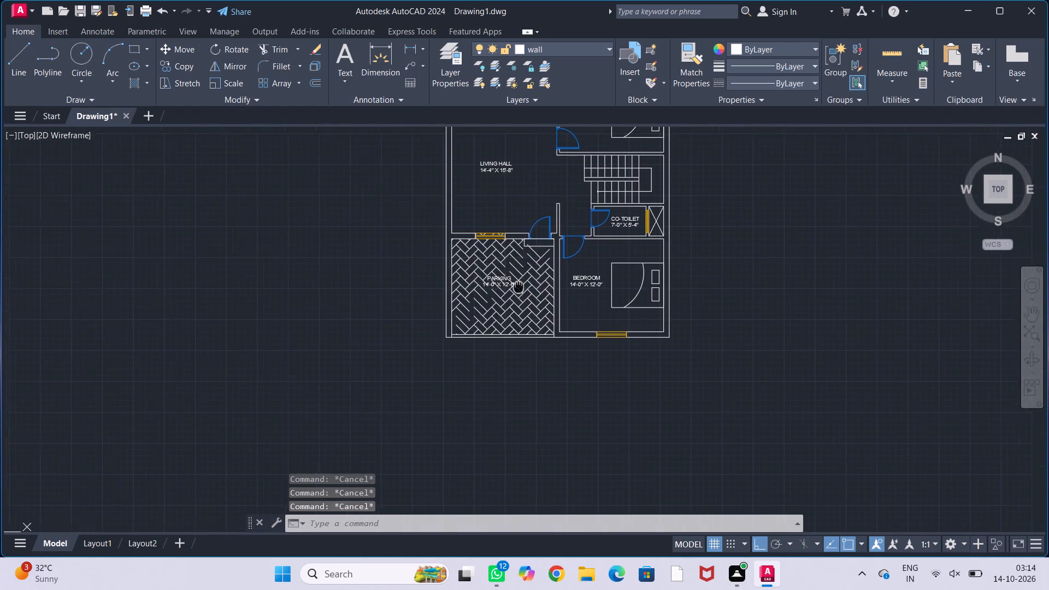
# Examine the herringbone hatch in the parking, especially around the north window and the door step, against the whole plan.
pyautogui.moveTo(518, 287); pyautogui.dragTo(517, 287, button='middle')
pyautogui.scroll(2, 479, 287)
pyautogui.scroll(1, 493, 235)
pyautogui.moveTo(506, 223); pyautogui.dragTo(465, 361, button='middle')
pyautogui.moveTo(468, 296); pyautogui.dragTo(468, 324, button='middle')
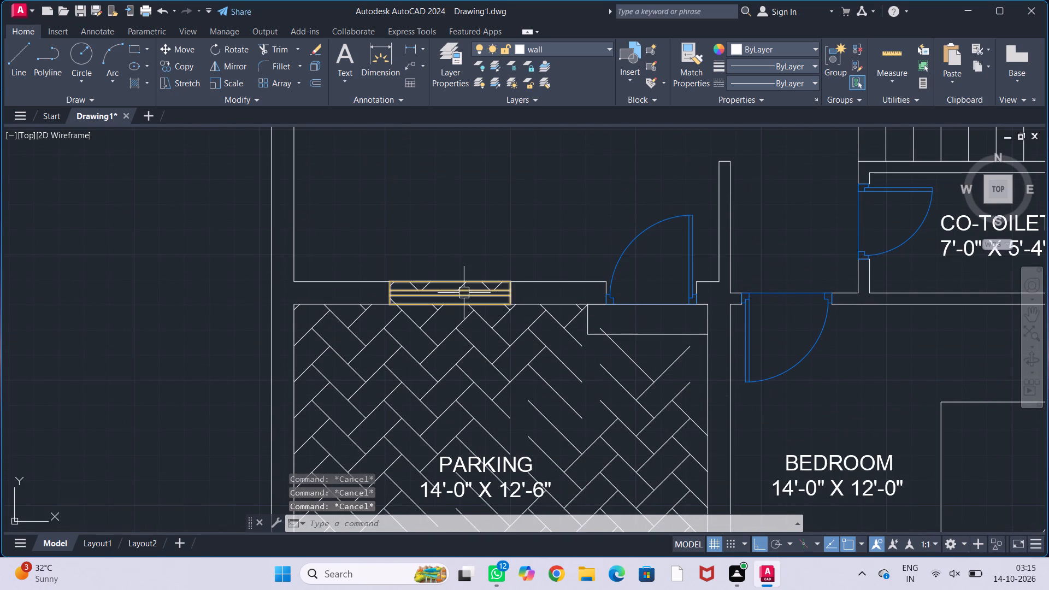
pyautogui.click(464, 291)
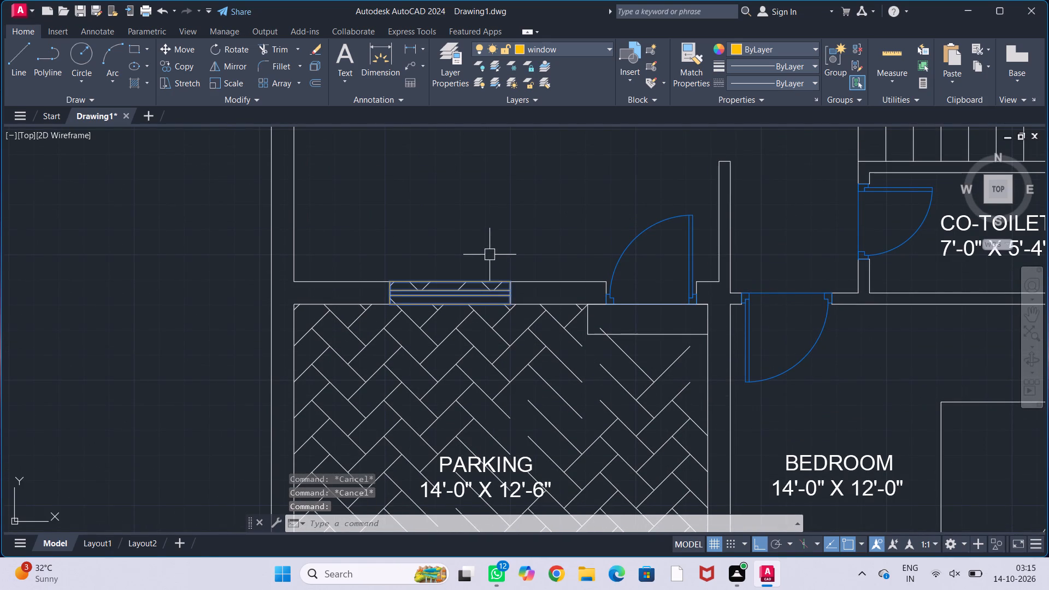
pyautogui.scroll(-1, 504, 235)
pyautogui.press('Escape')
pyautogui.press('Escape')
pyautogui.press('Escape')
pyautogui.press('Escape')
pyautogui.scroll(-1, 508, 229)
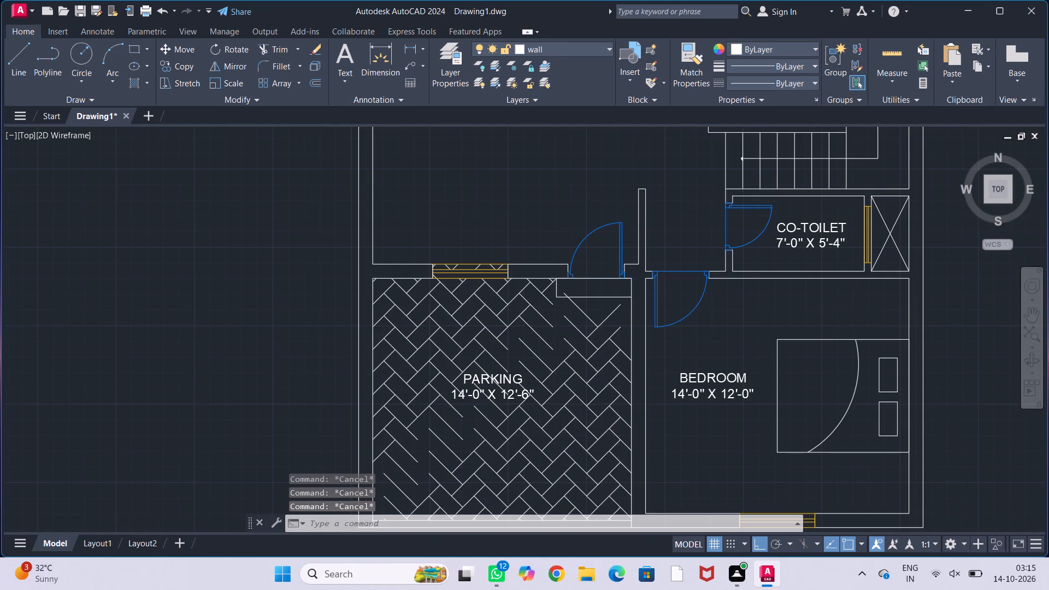
pyautogui.moveTo(508, 229); pyautogui.dragTo(534, 194, button='middle')
pyautogui.scroll(1, 504, 222)
pyautogui.moveTo(520, 206); pyautogui.dragTo(504, 239, button='middle')
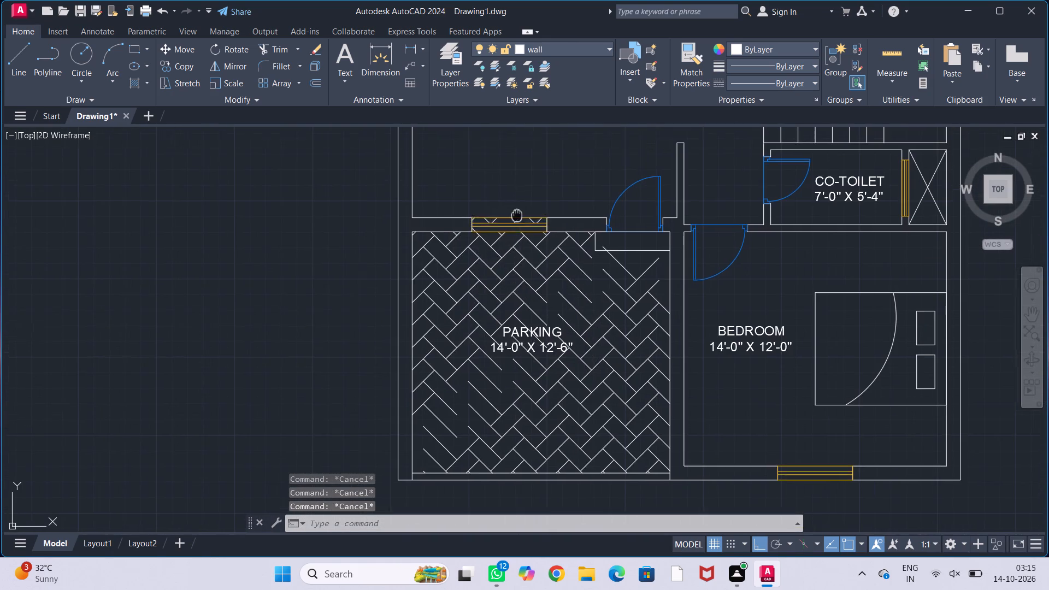
pyautogui.moveTo(504, 239); pyautogui.dragTo(485, 260, button='middle')
pyautogui.scroll(2, 485, 261)
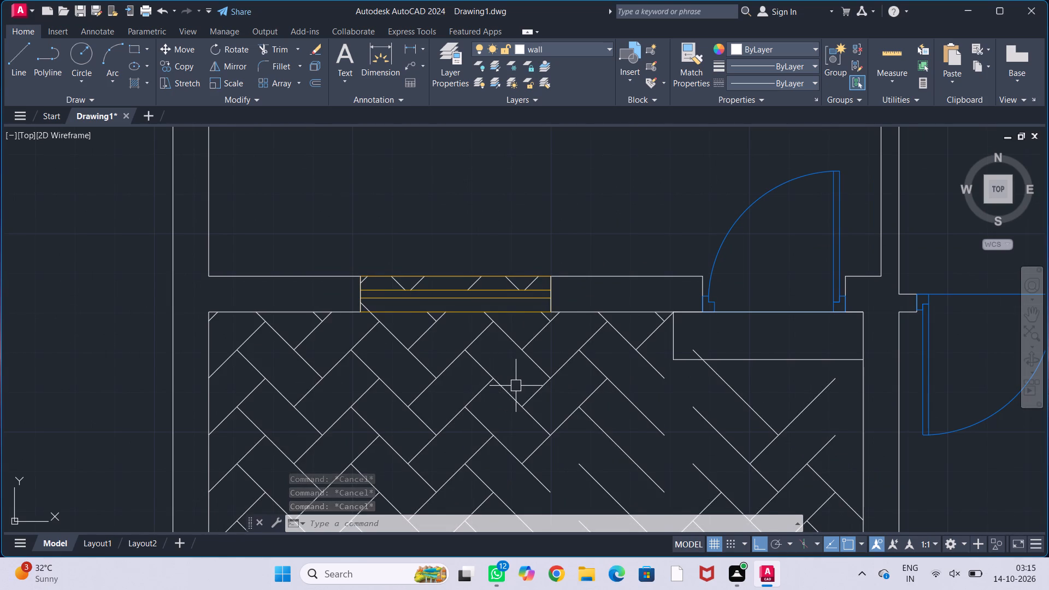
pyautogui.scroll(-2, 543, 365)
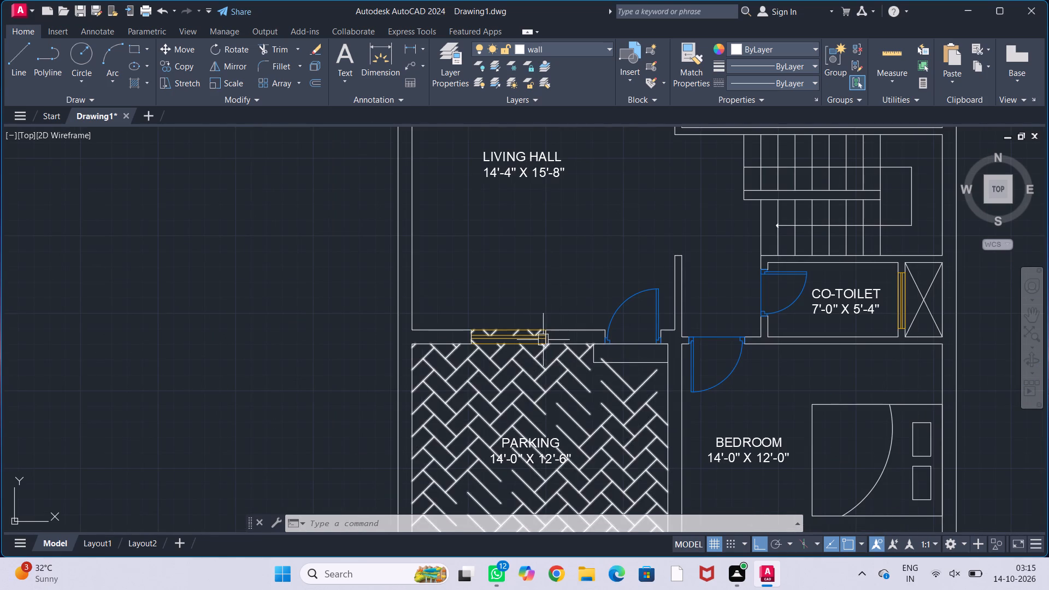
pyautogui.scroll(-2, 594, 260)
pyautogui.moveTo(588, 273); pyautogui.dragTo(544, 361, button='middle')
pyautogui.moveTo(553, 345); pyautogui.dragTo(516, 309, button='middle')
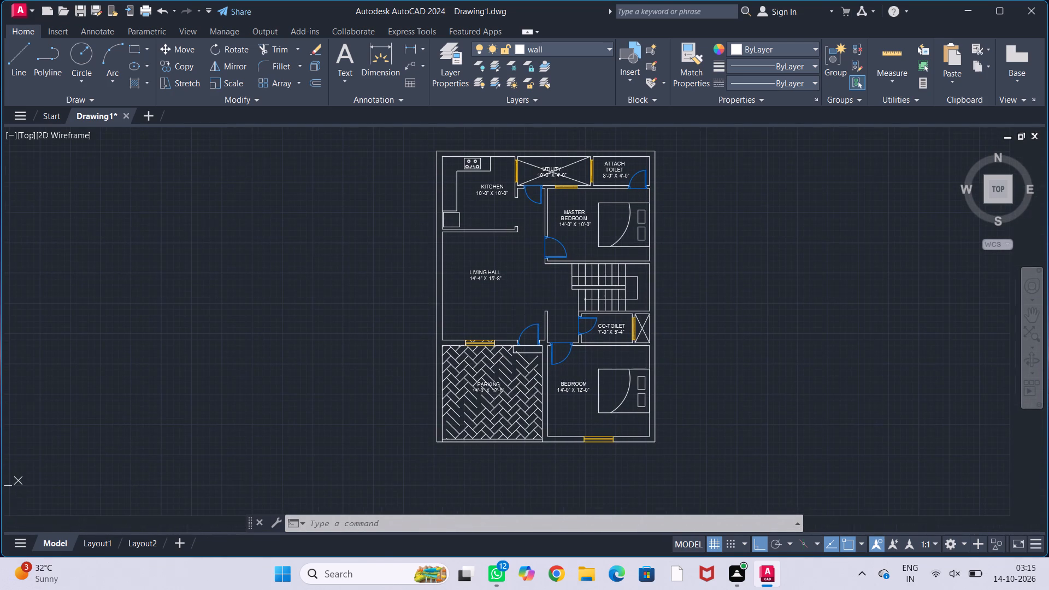
pyautogui.scroll(2, 514, 403)
pyautogui.moveTo(500, 369); pyautogui.dragTo(554, 337, button='middle')
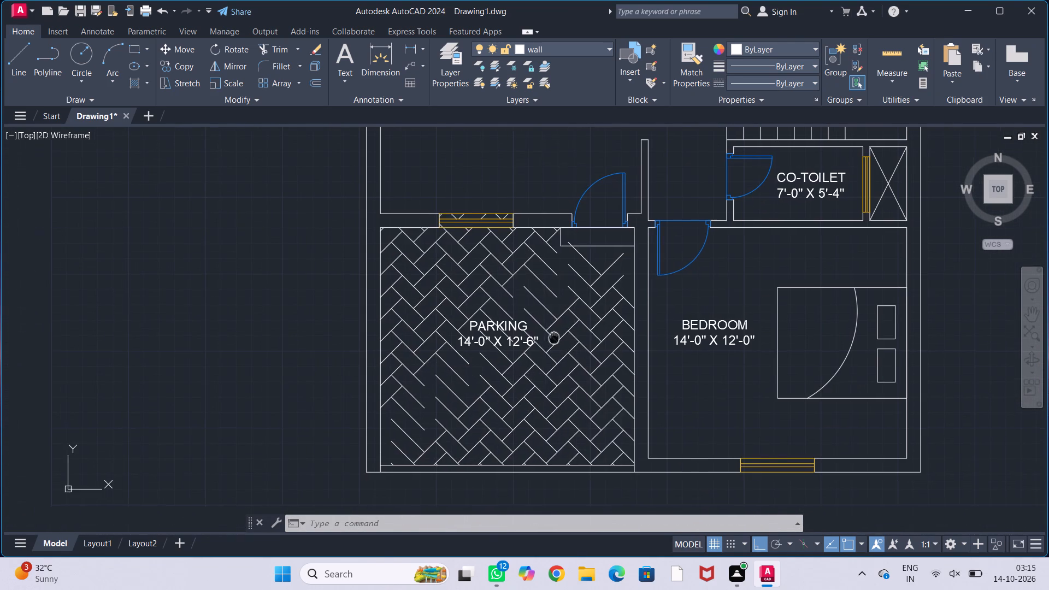
pyautogui.middleClick(564, 357)
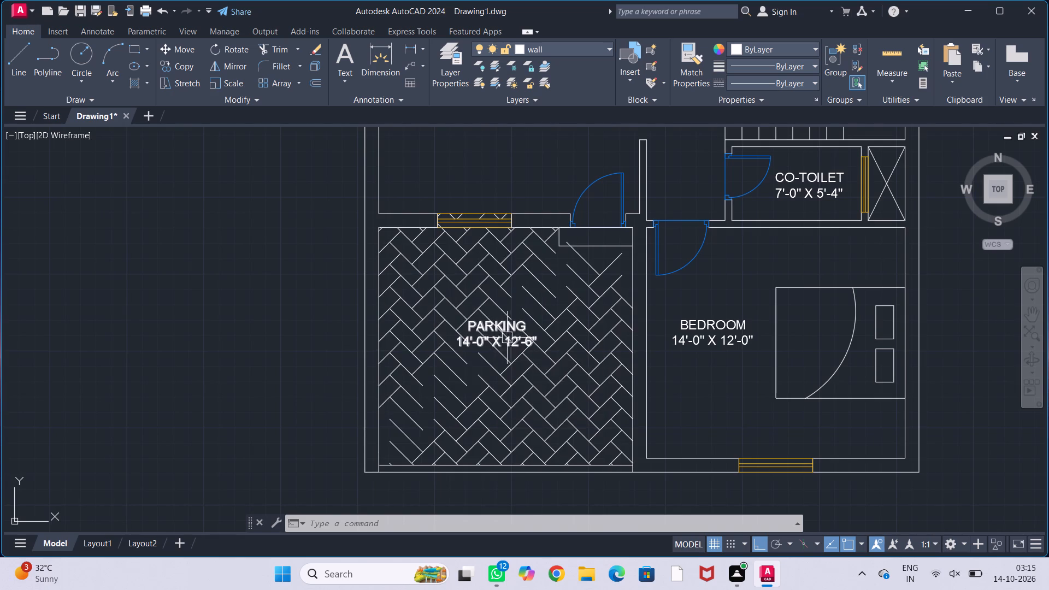
pyautogui.scroll(-1, 520, 364)
pyautogui.moveTo(521, 367); pyautogui.dragTo(461, 361, button='middle')
pyautogui.moveTo(581, 382); pyautogui.dragTo(566, 368, button='middle')
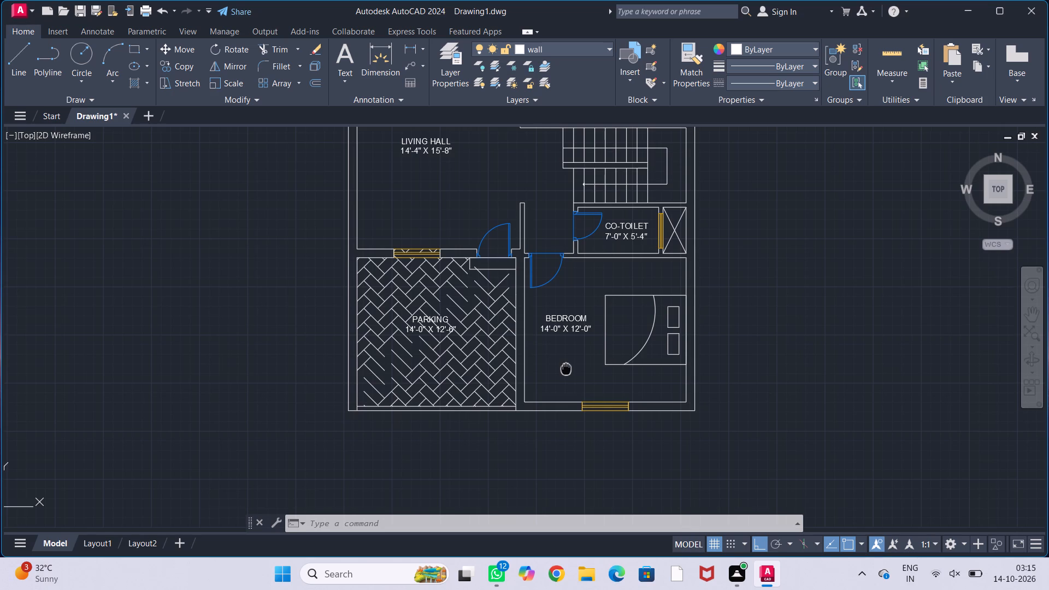
# Draw a sofa rectangle about 5'-11" by 2'-4" in the living hall, just north of the south wall window.
pyautogui.moveTo(419, 198); pyautogui.dragTo(475, 310, button='middle')
pyautogui.scroll(1, 477, 302)
pyautogui.moveTo(488, 293); pyautogui.dragTo(473, 327, button='middle')
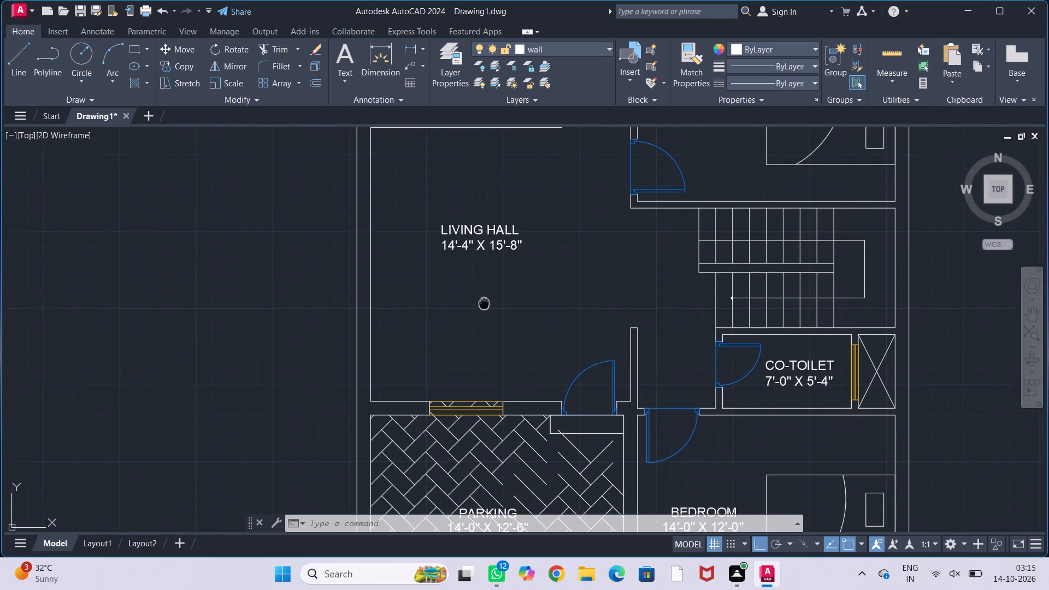
pyautogui.moveTo(473, 327); pyautogui.dragTo(472, 333, button='middle')
pyautogui.moveTo(462, 346); pyautogui.dragTo(457, 314, button='middle')
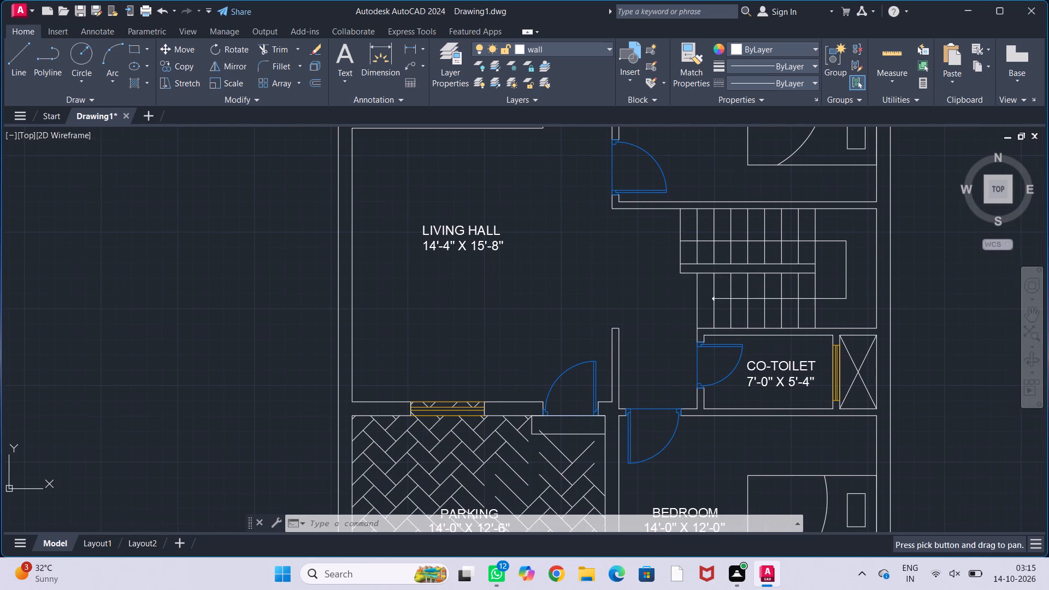
pyautogui.write('REC')
pyautogui.press('Return')
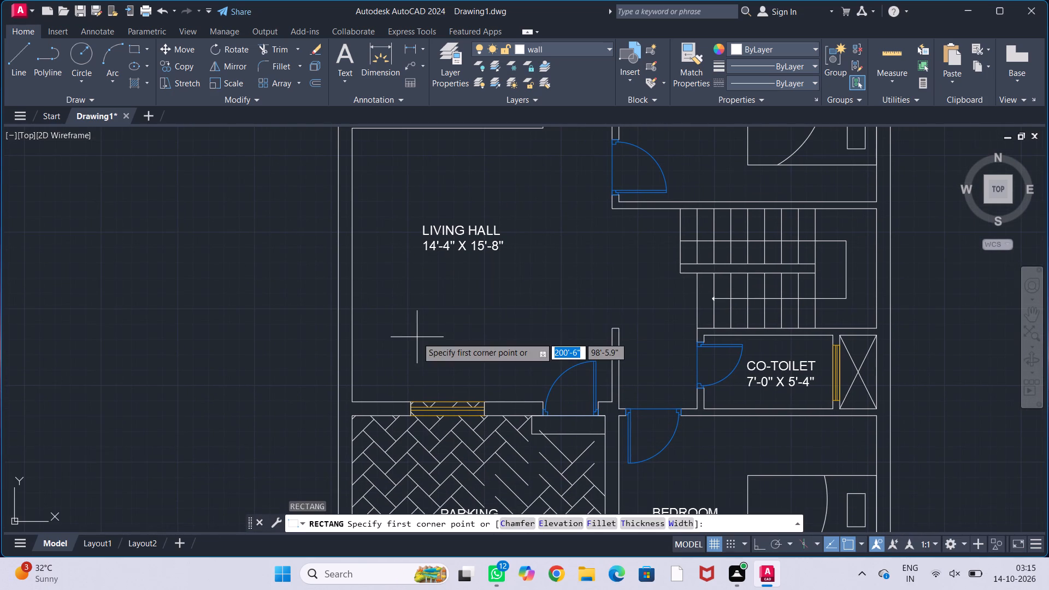
pyautogui.scroll(1, 419, 340)
pyautogui.moveTo(416, 347); pyautogui.dragTo(390, 333, button='middle')
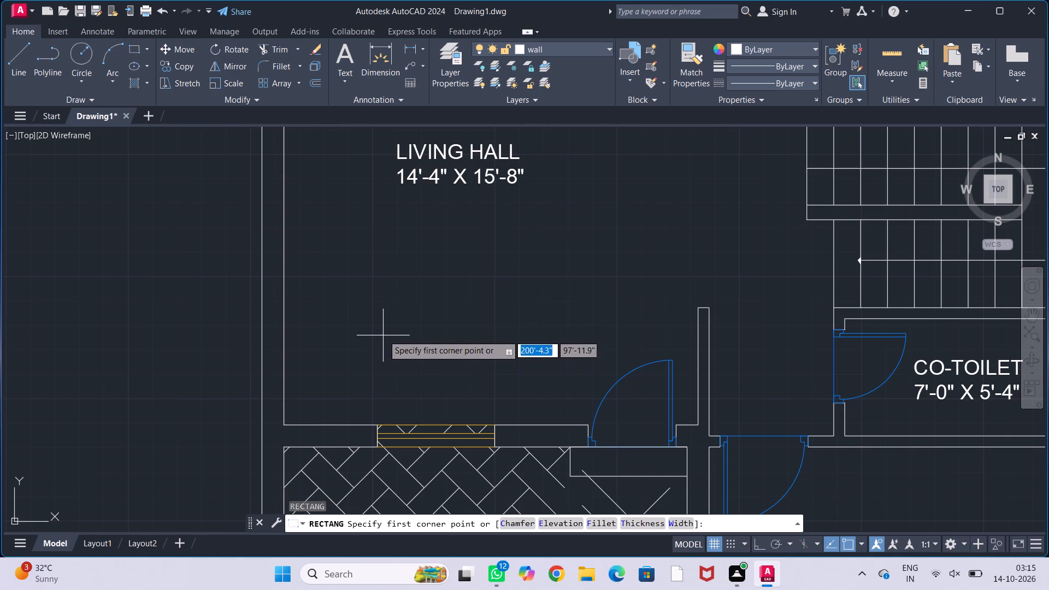
pyautogui.click(383, 333)
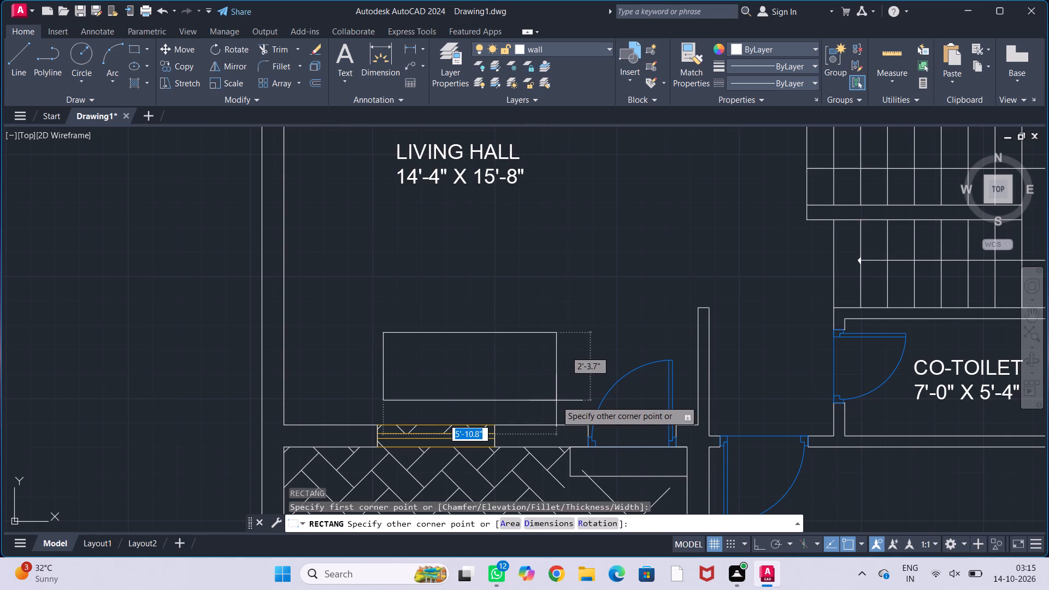
pyautogui.click(556, 400)
# Stretch the west edge of the sofa rectangle slightly further west.
pyautogui.click(382, 373)
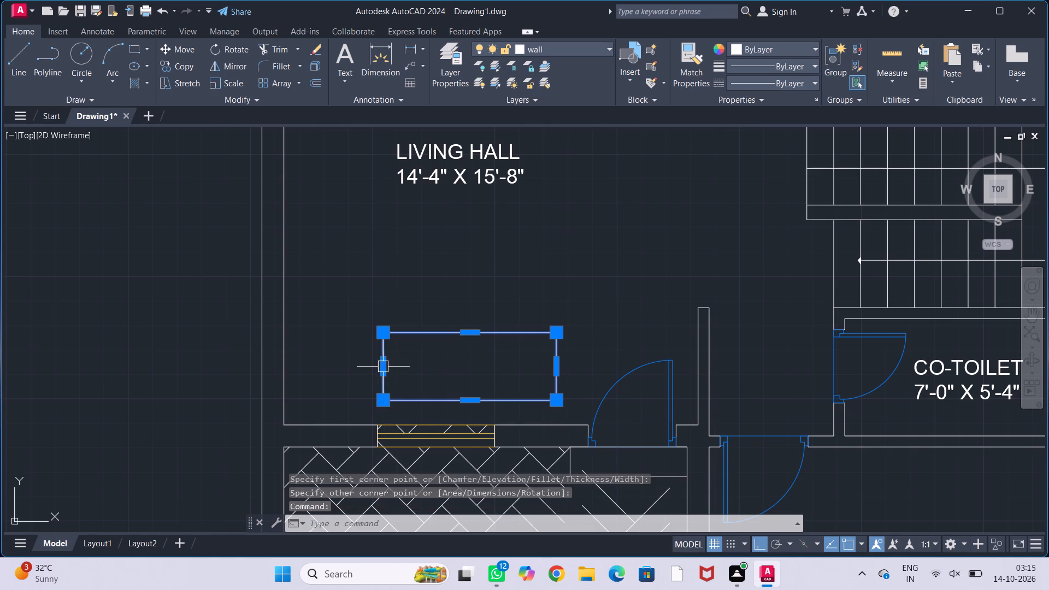
pyautogui.click(381, 368)
pyautogui.click(367, 368)
pyautogui.scroll(-1, 427, 359)
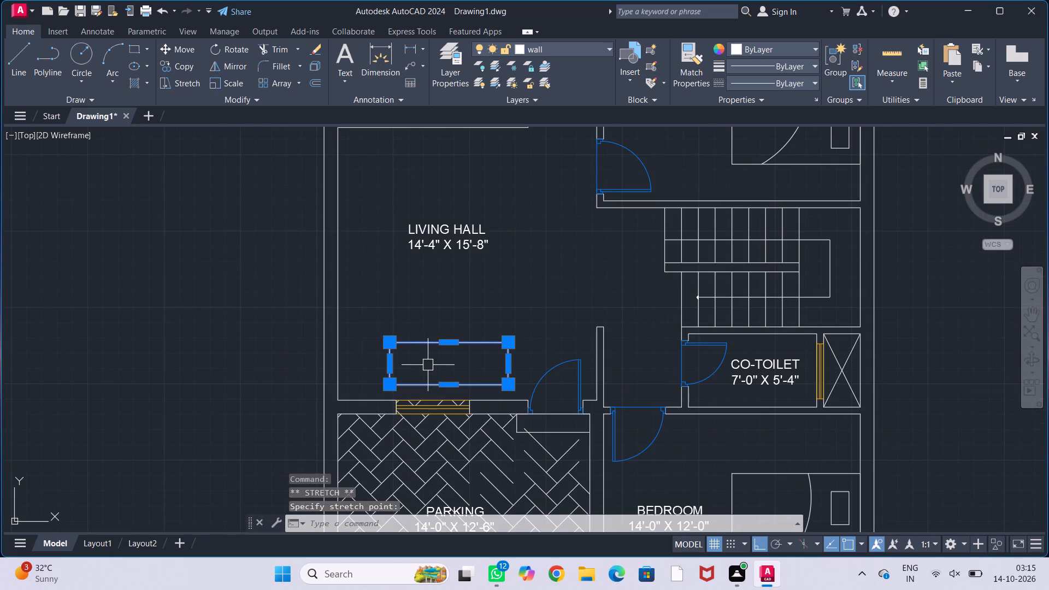
pyautogui.press('Escape')
pyautogui.press('Escape')
pyautogui.press('Escape')
# Draw a small rectangle about 2'-4" deep between the sofa and the west wall, aligned with the sofa's north and south edges.
pyautogui.write('REC')
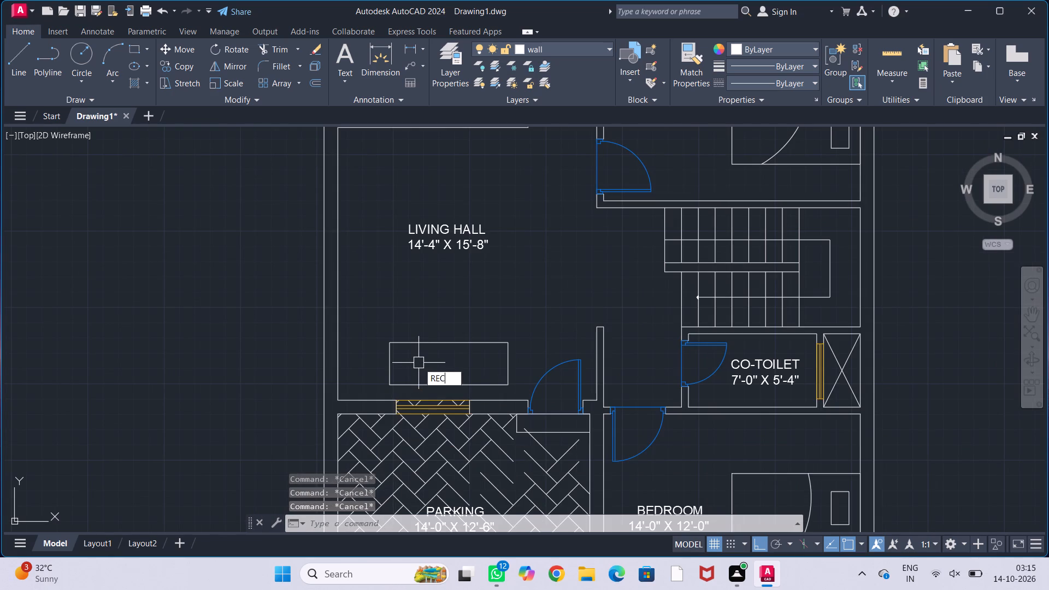
pyautogui.press('Return')
pyautogui.scroll(2, 379, 348)
pyautogui.moveTo(384, 359); pyautogui.dragTo(402, 317, button='middle')
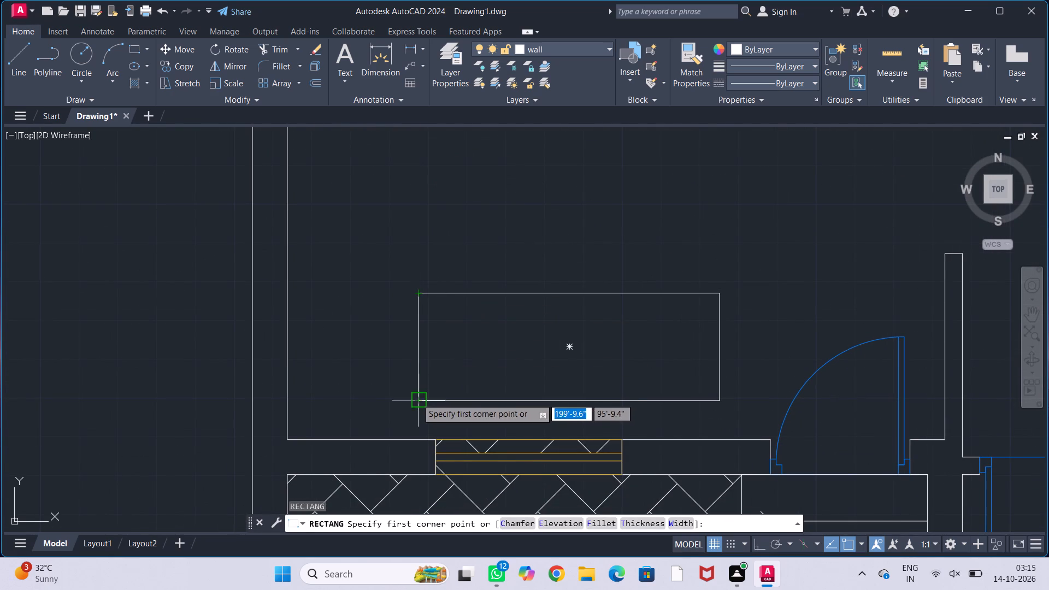
pyautogui.click(398, 292)
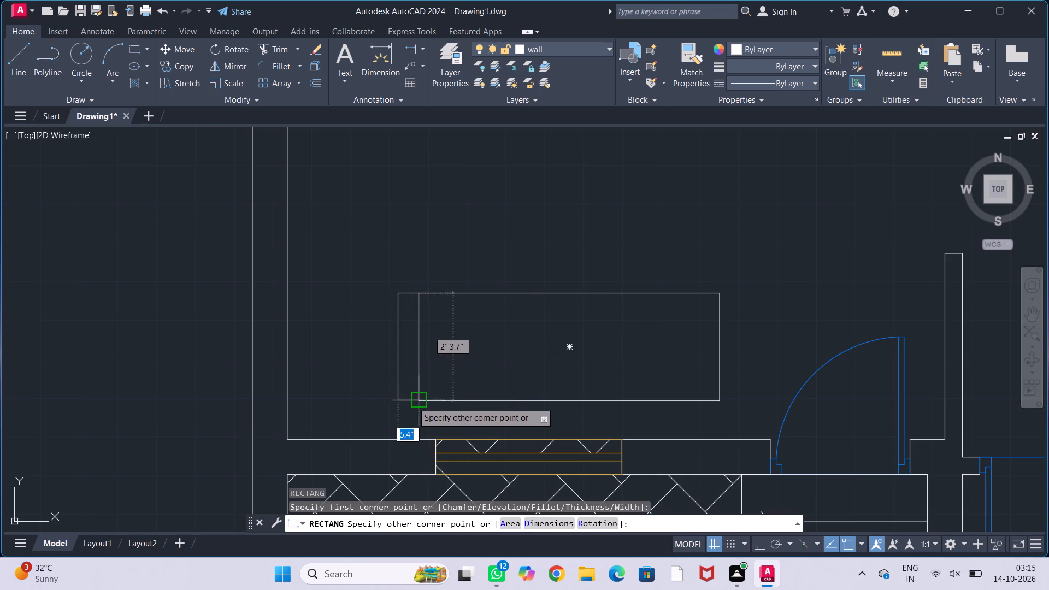
pyautogui.click(306, 396)
# Shrink the small corner rectangle by stretching its south, west, north and east edges slightly inward.
pyautogui.scroll(-1, 422, 288)
pyautogui.moveTo(450, 257); pyautogui.dragTo(451, 272, button='middle')
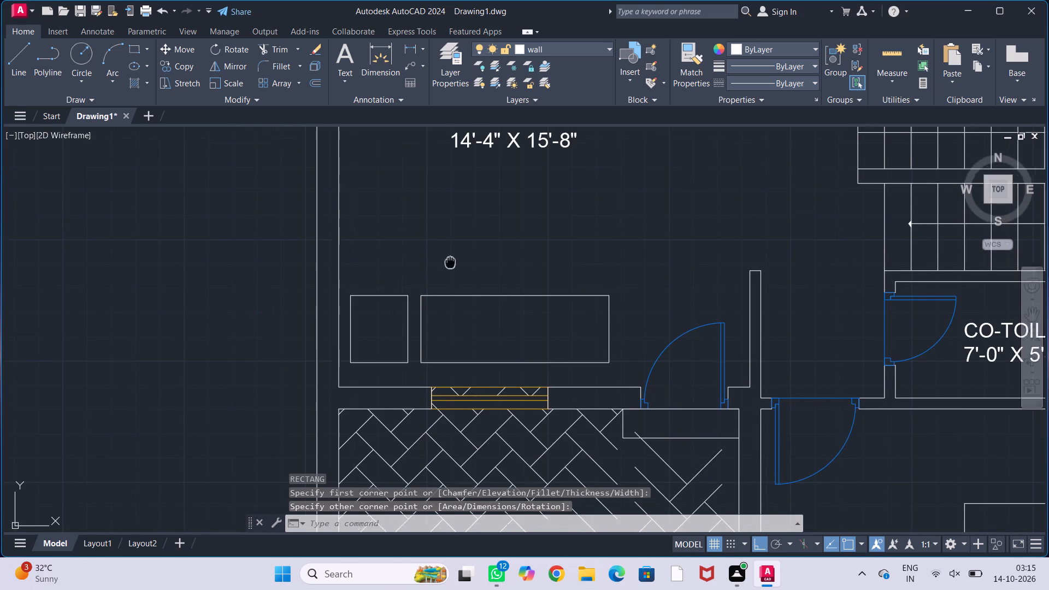
pyautogui.moveTo(451, 272); pyautogui.dragTo(451, 314, button='middle')
pyautogui.moveTo(453, 297); pyautogui.dragTo(455, 320, button='middle')
pyautogui.scroll(-1, 457, 308)
pyautogui.moveTo(457, 302); pyautogui.dragTo(437, 333, button='middle')
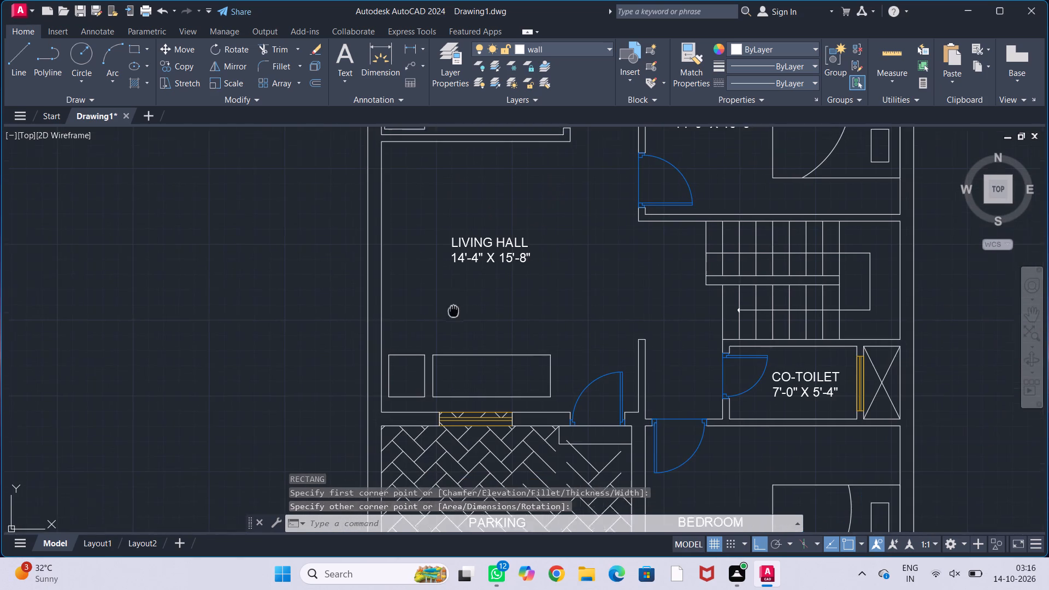
pyautogui.moveTo(437, 333); pyautogui.dragTo(431, 340, button='middle')
pyautogui.moveTo(382, 404); pyautogui.dragTo(400, 334, button='middle')
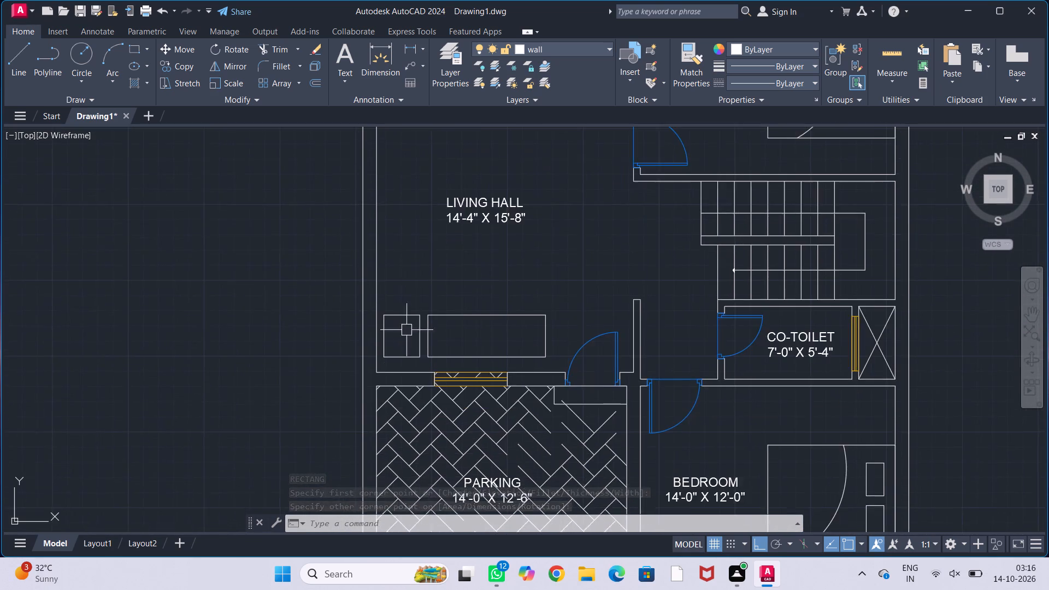
pyautogui.scroll(1, 406, 342)
pyautogui.click(422, 344)
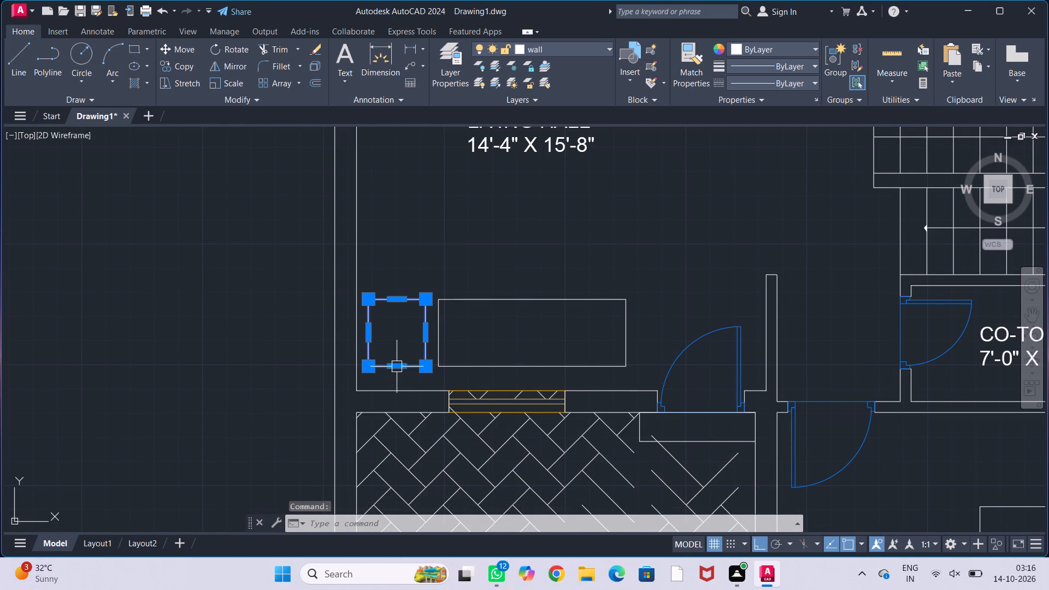
pyautogui.click(399, 370)
pyautogui.click(396, 356)
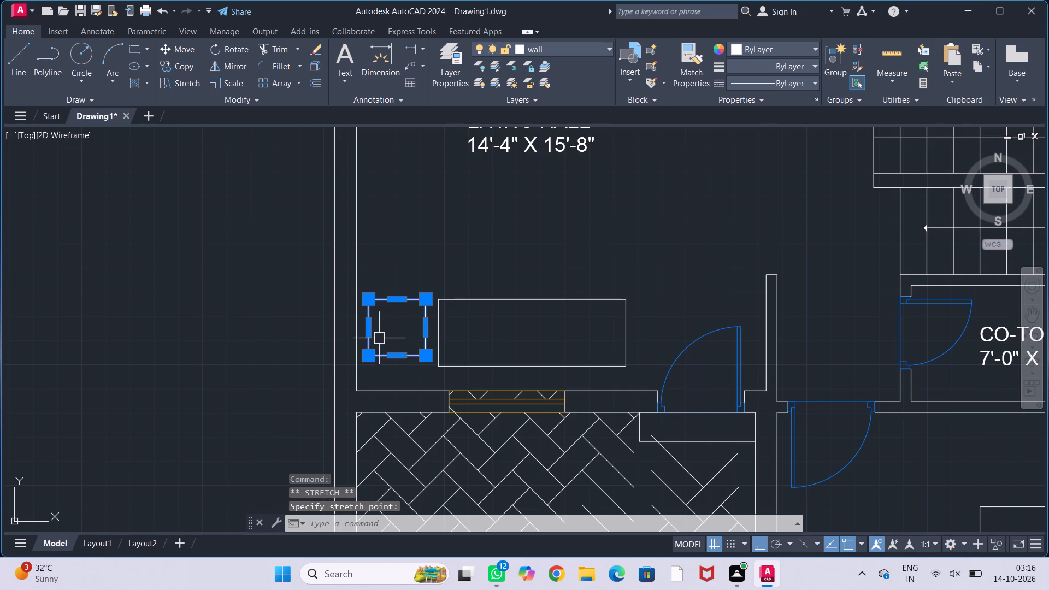
pyautogui.click(367, 334)
pyautogui.click(378, 334)
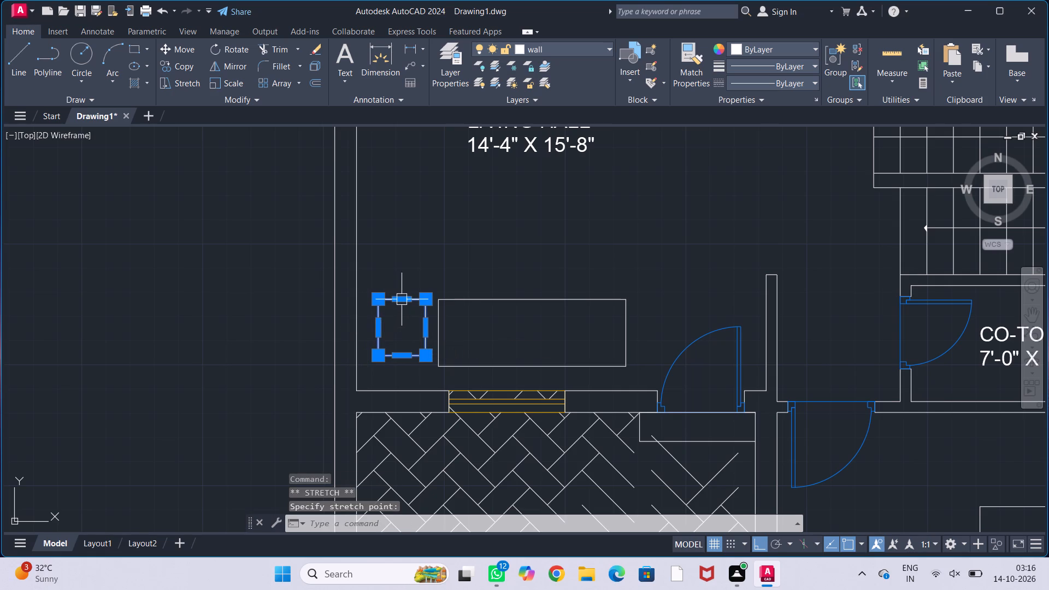
pyautogui.click(400, 301)
pyautogui.click(400, 308)
pyautogui.click(422, 333)
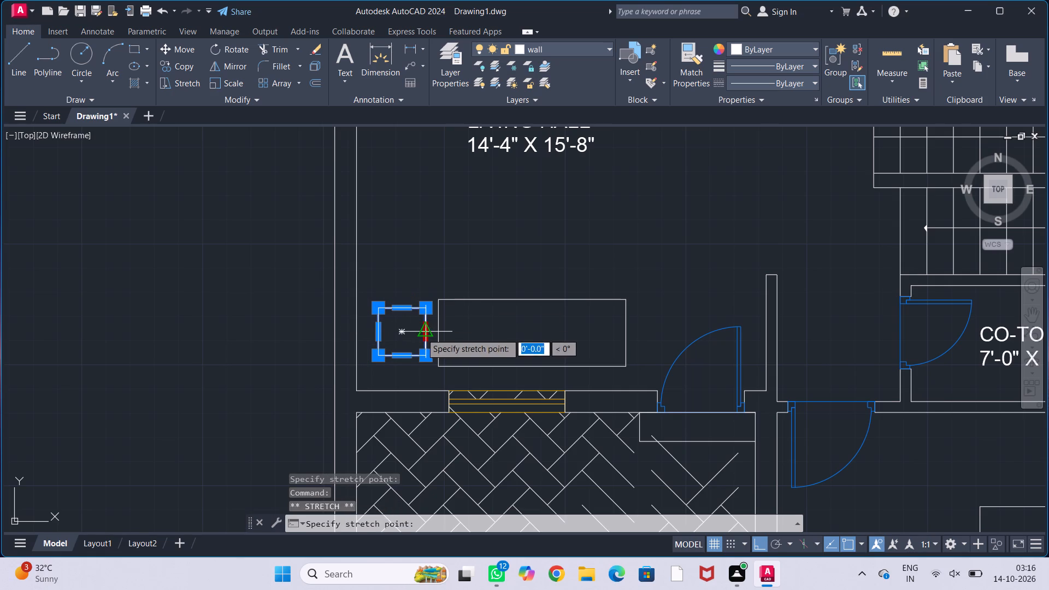
pyautogui.click(416, 333)
pyautogui.press('Escape')
pyautogui.press('Escape')
pyautogui.press('Escape')
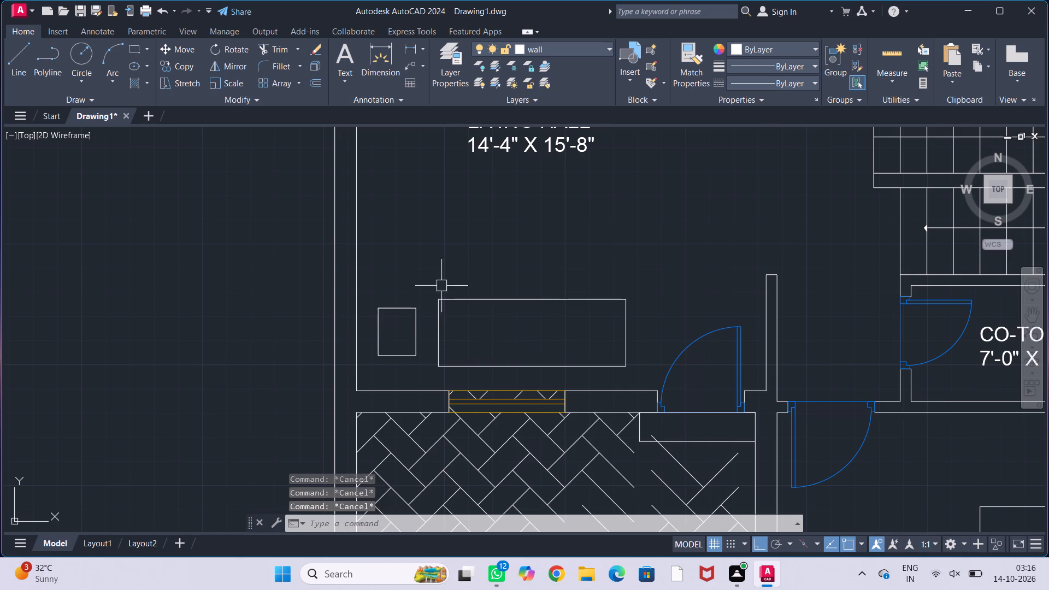
# Draw a second sofa rectangle about 2'-2.5" wide along the living hall's west wall, north of the small corner rectangle.
pyautogui.moveTo(443, 280); pyautogui.dragTo(436, 347, button='middle')
pyautogui.scroll(-1, 445, 311)
pyautogui.moveTo(445, 309); pyautogui.dragTo(444, 326, button='middle')
pyautogui.write('REX')
pyautogui.press('BackSpace')
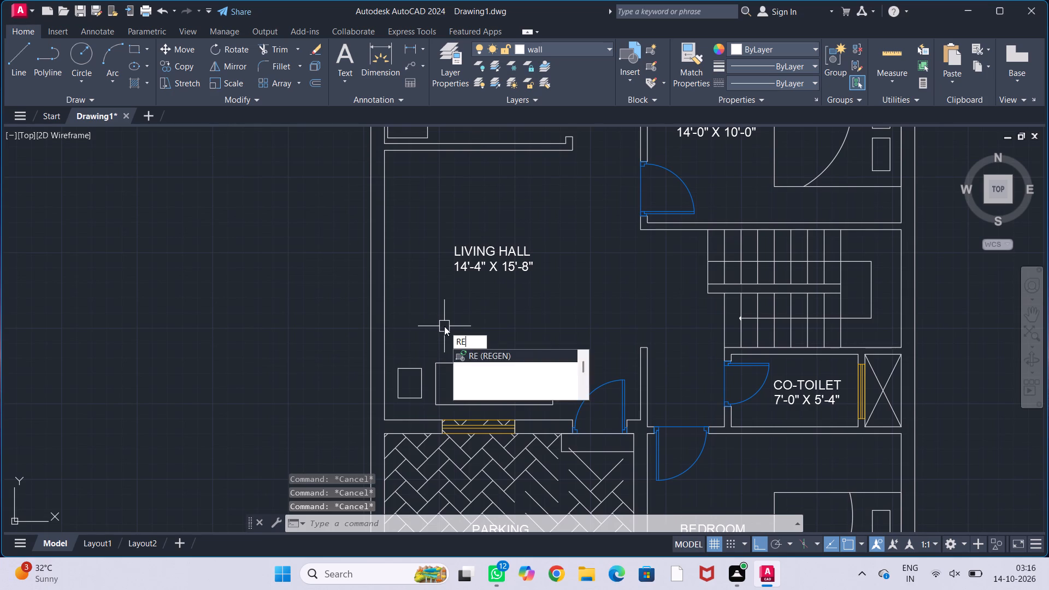
pyautogui.press('c')
pyautogui.press('Return')
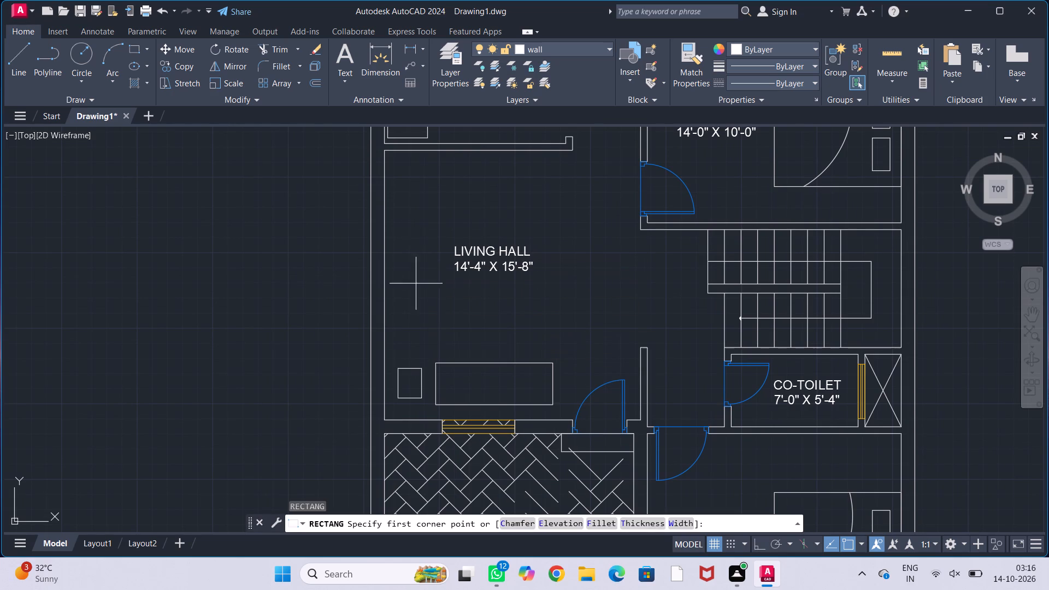
pyautogui.click(431, 336)
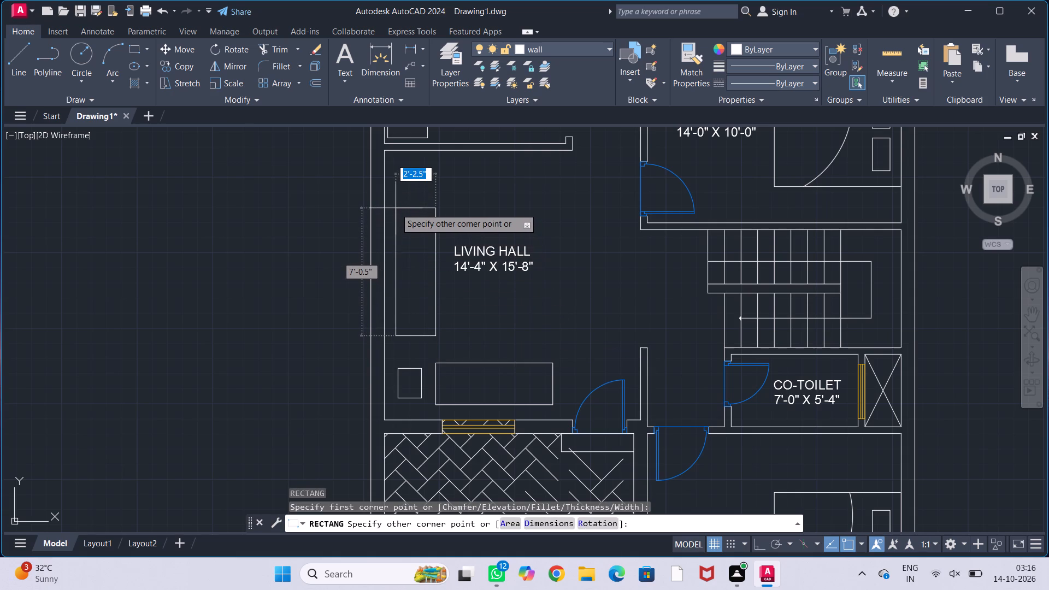
pyautogui.click(395, 246)
pyautogui.press('Escape')
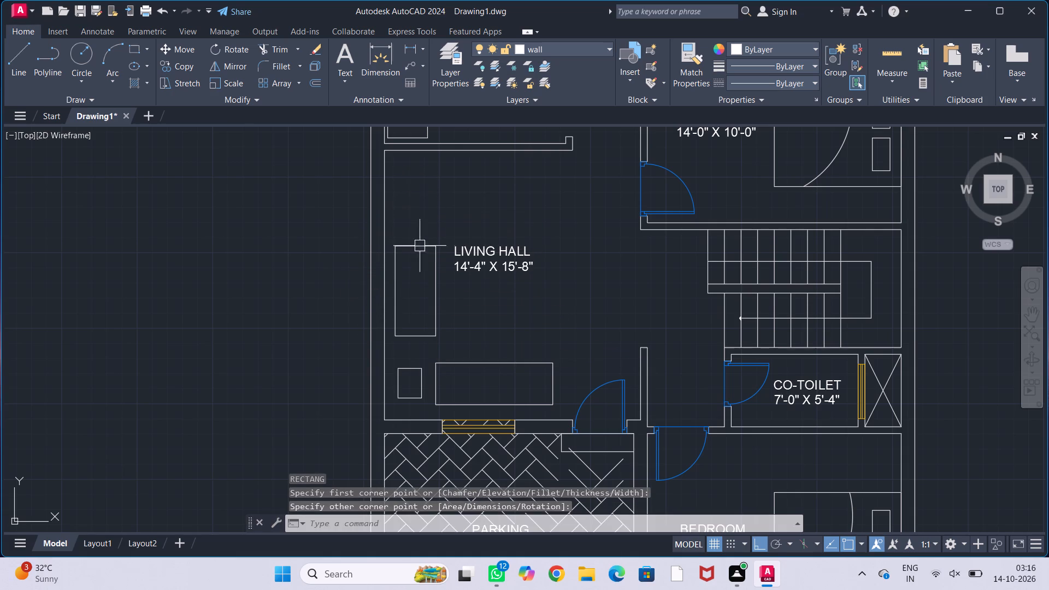
pyautogui.press('Escape')
pyautogui.press('Escape')
pyautogui.press('Escape')
# Move the LIVING HALL label straight north within the room, so it sits clear of the seating area.
pyautogui.moveTo(500, 327); pyautogui.dragTo(488, 289, button='middle')
pyautogui.click(502, 220)
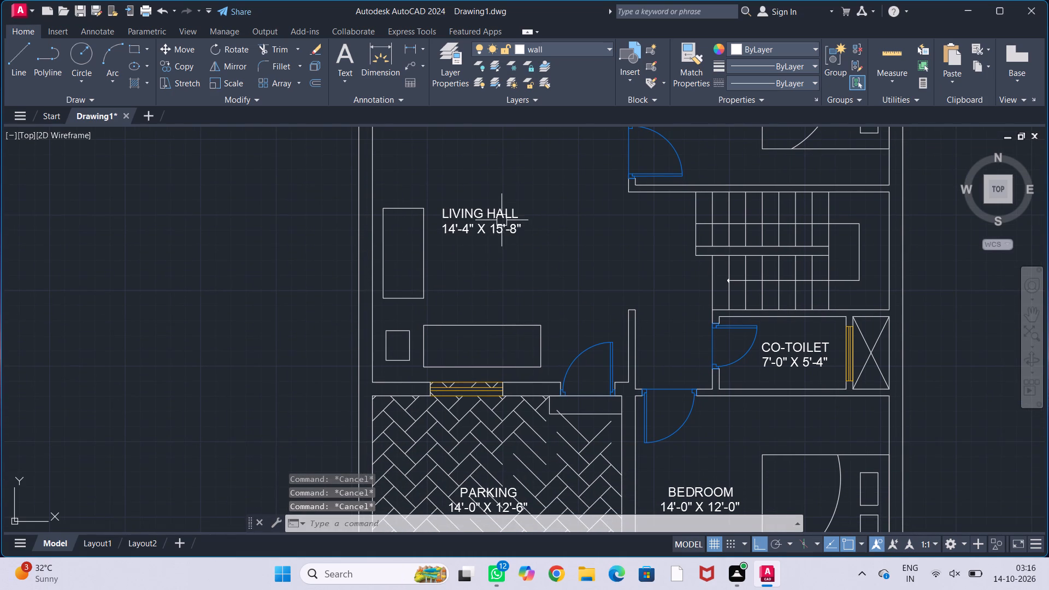
pyautogui.press('m')
pyautogui.press('Return')
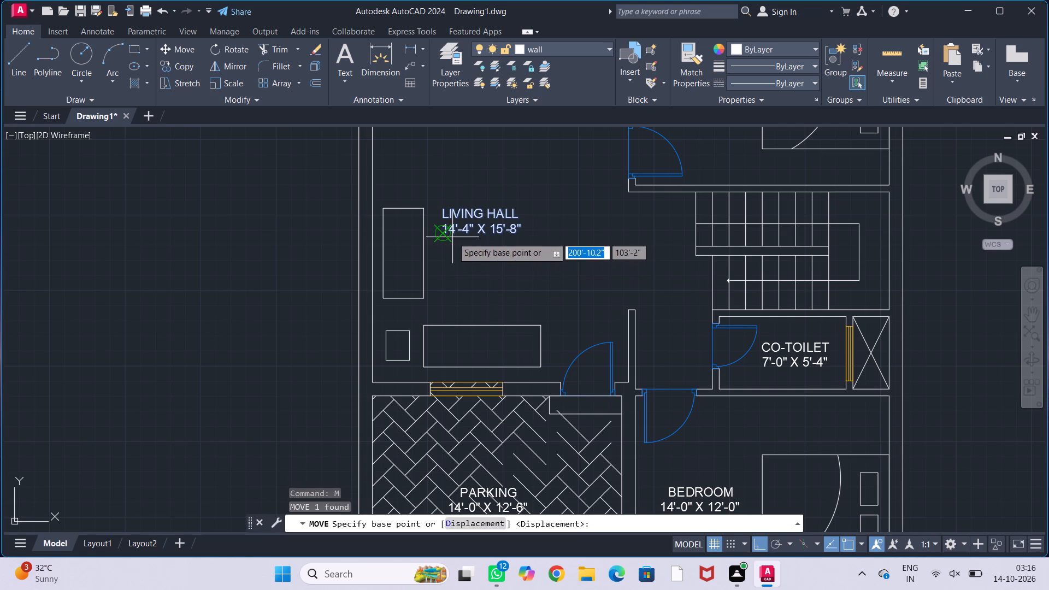
pyautogui.click(452, 237)
pyautogui.click(488, 226)
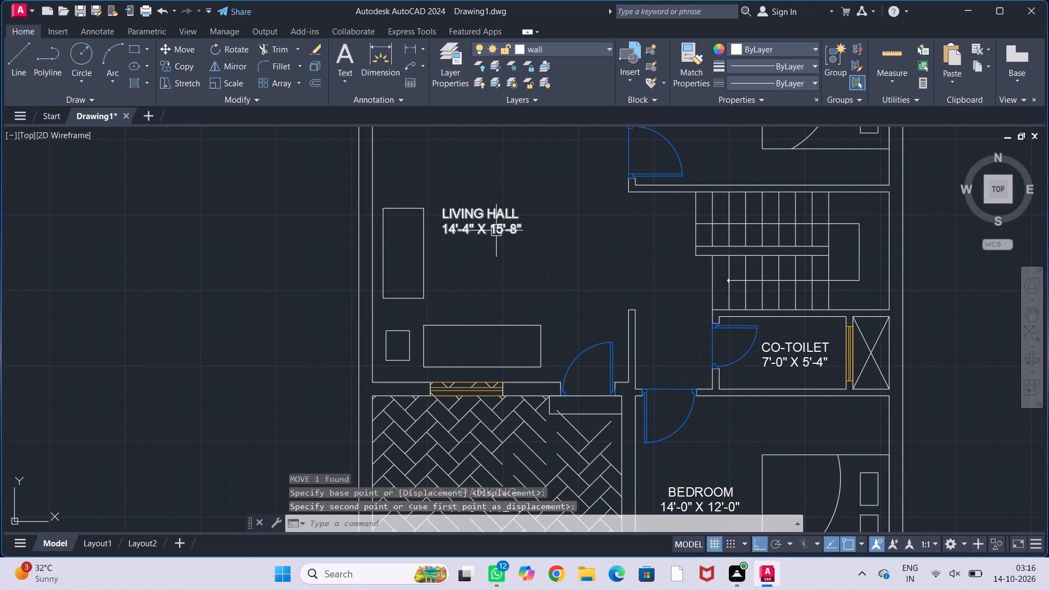
pyautogui.moveTo(507, 244); pyautogui.dragTo(511, 302, button='middle')
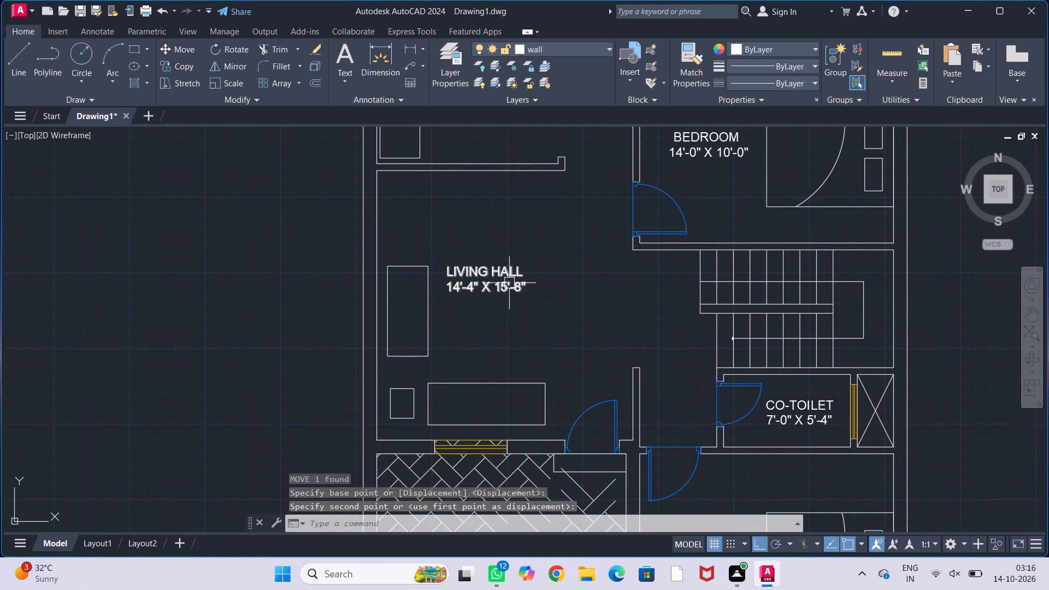
pyautogui.click(509, 283)
pyautogui.press('m')
pyautogui.press('Return')
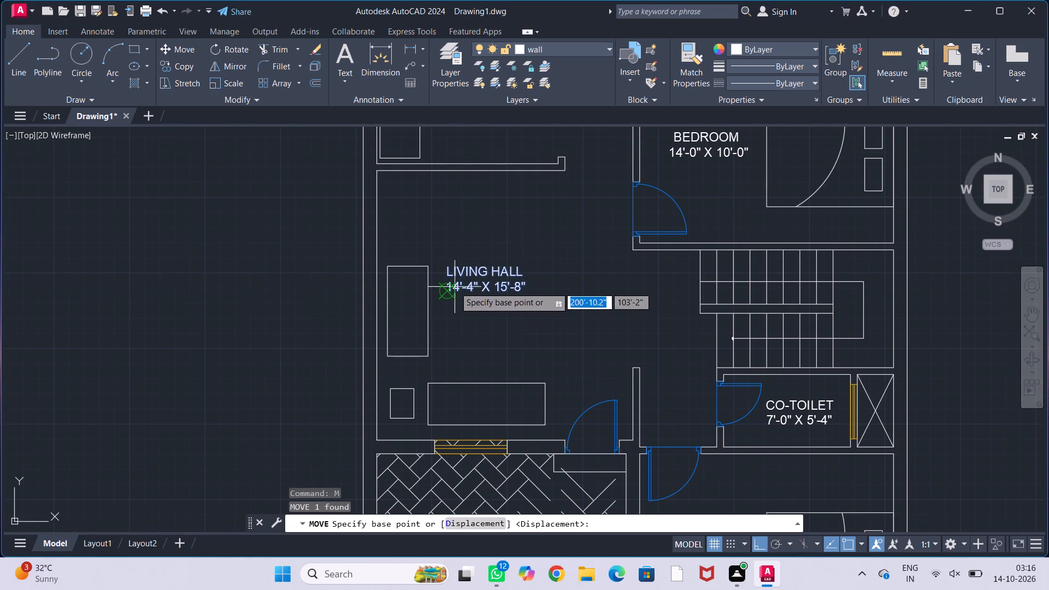
pyautogui.click(455, 287)
pyautogui.click(454, 255)
pyautogui.press('Escape')
pyautogui.press('Escape')
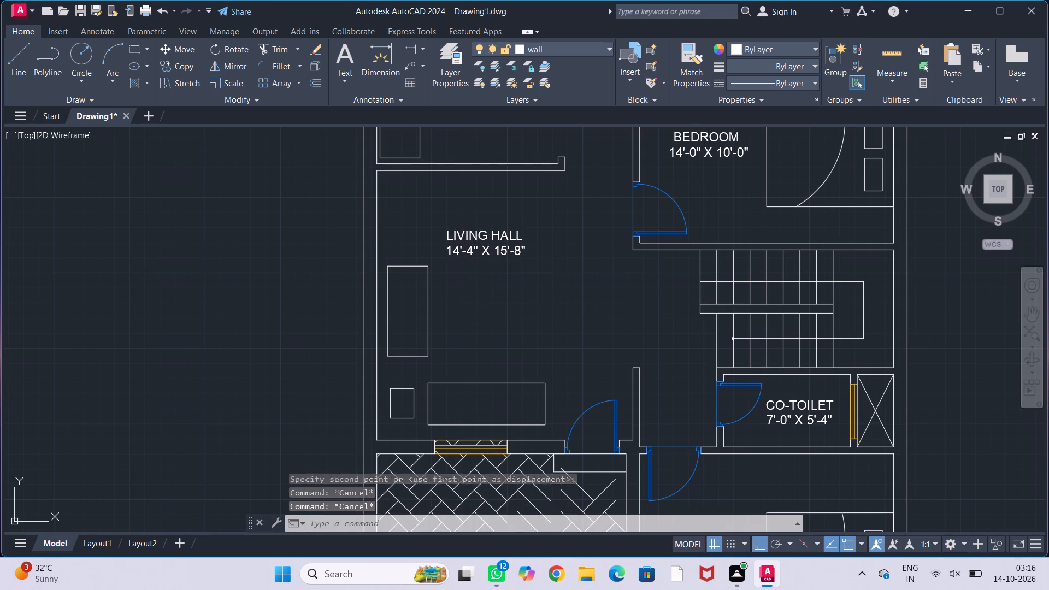
pyautogui.press('Escape')
# Draw a nearly square centre table rectangle in the living hall, east of the west-wall sofa and north of the south sofa.
pyautogui.moveTo(509, 323); pyautogui.dragTo(473, 277, button='middle')
pyautogui.write('REC')
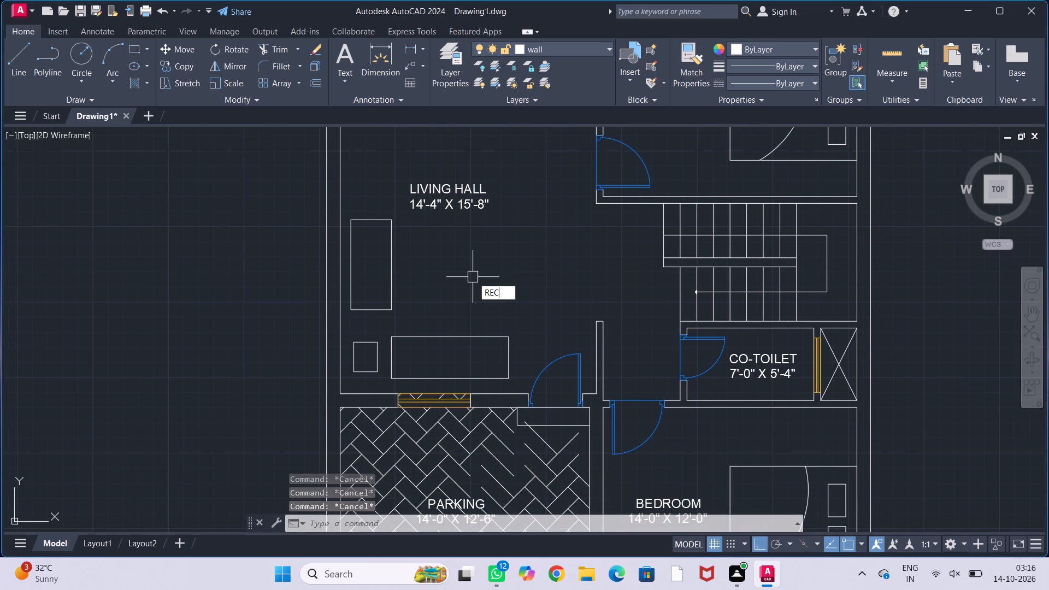
pyautogui.press('Return')
pyautogui.scroll(1, 437, 302)
pyautogui.click(406, 224)
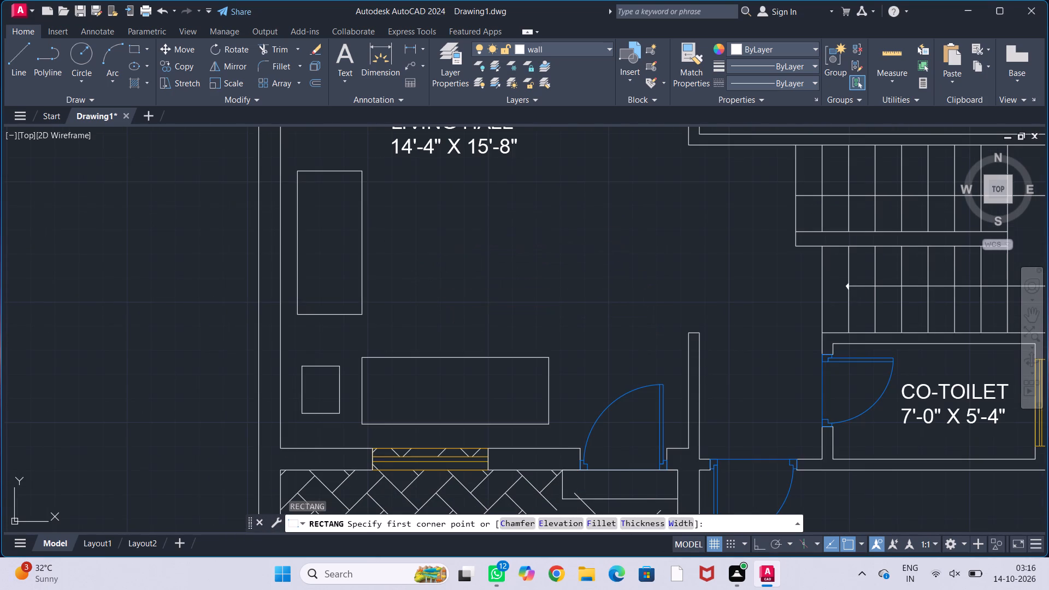
pyautogui.click(496, 307)
pyautogui.press('Escape')
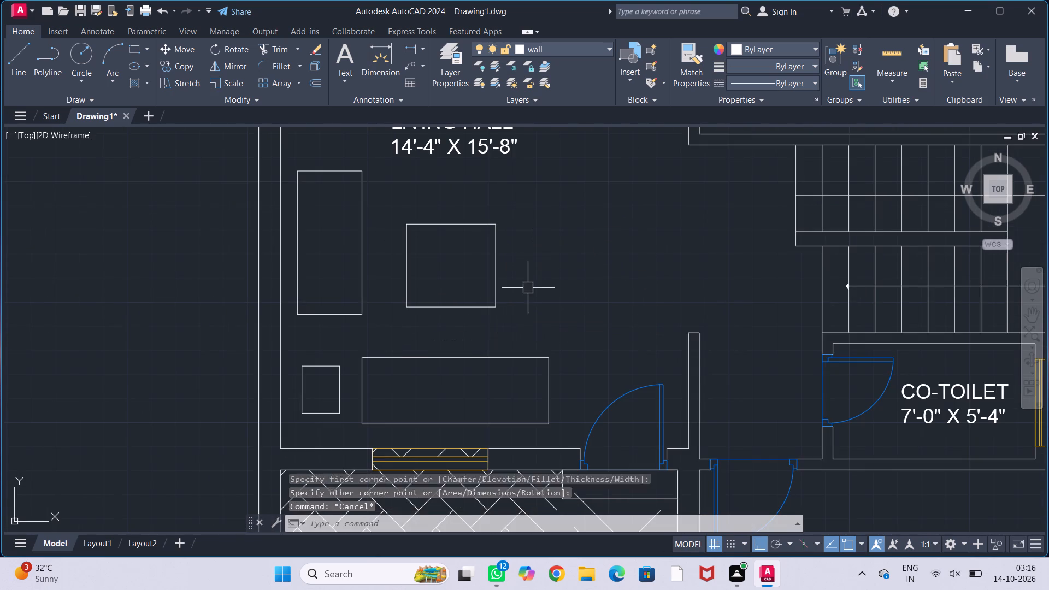
pyautogui.press('Escape')
pyautogui.press('Escape')
pyautogui.press('Escape')
# Save the drawing in the Documents folder under the file name floor plan 2.
pyautogui.scroll(-2, 538, 287)
pyautogui.moveTo(551, 277); pyautogui.dragTo(501, 308, button='middle')
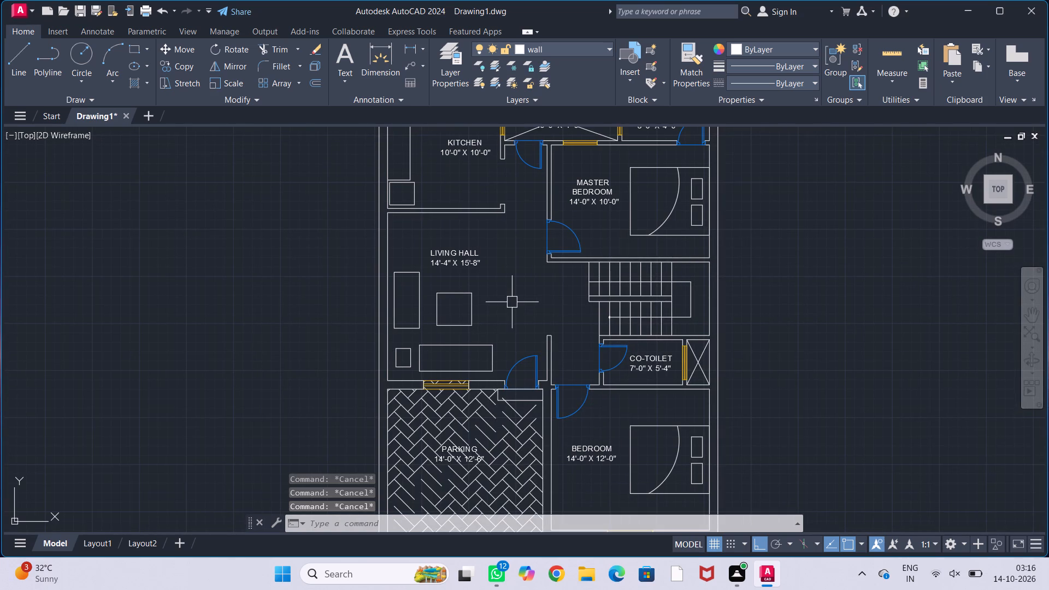
pyautogui.scroll(-1, 512, 302)
pyautogui.moveTo(512, 305); pyautogui.dragTo(502, 307, button='middle')
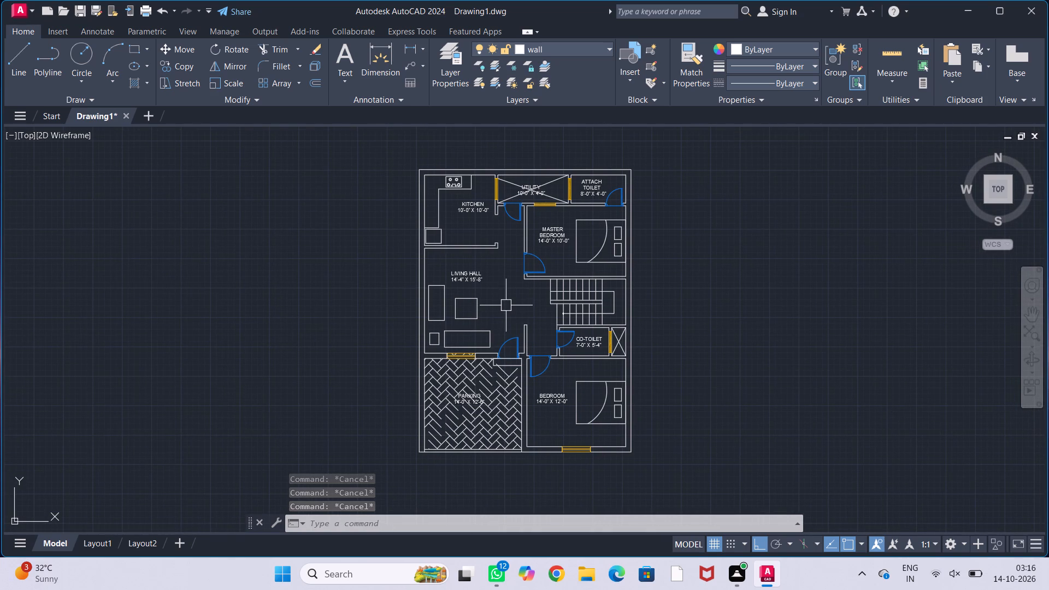
pyautogui.hotkey('ctrl', 's')
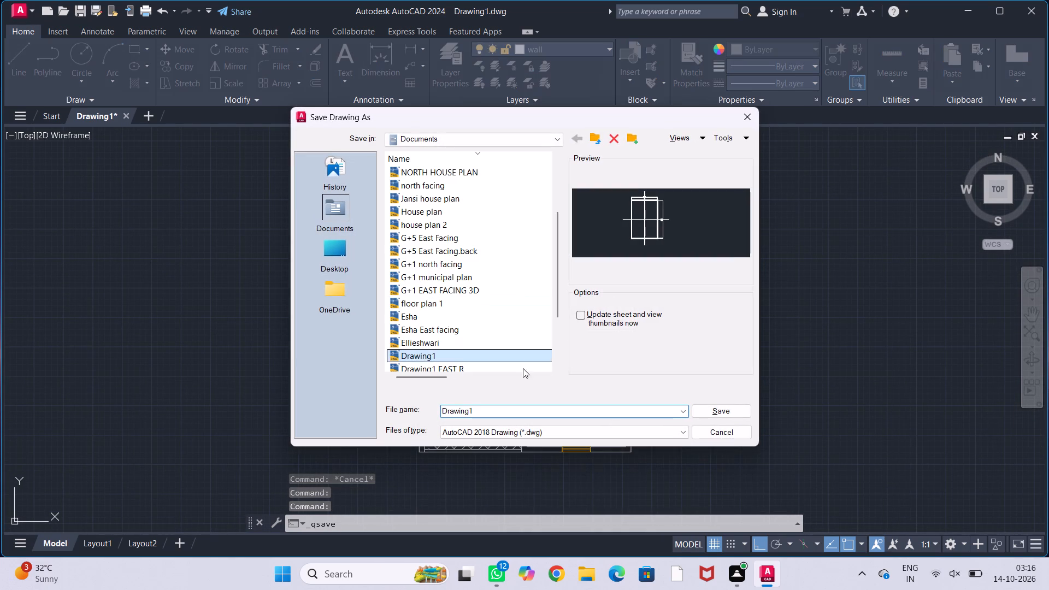
pyautogui.click(481, 412)
pyautogui.press('BackSpace')
pyautogui.press('BackSpace')
pyautogui.press('BackSpace')
pyautogui.press('BackSpace')
pyautogui.press('BackSpace')
pyautogui.press('BackSpace')
pyautogui.press('BackSpace')
pyautogui.press('BackSpace')
pyautogui.press('BackSpace')
pyautogui.press('BackSpace')
pyautogui.press('BackSpace')
pyautogui.press('BackSpace')
pyautogui.press('BackSpace')
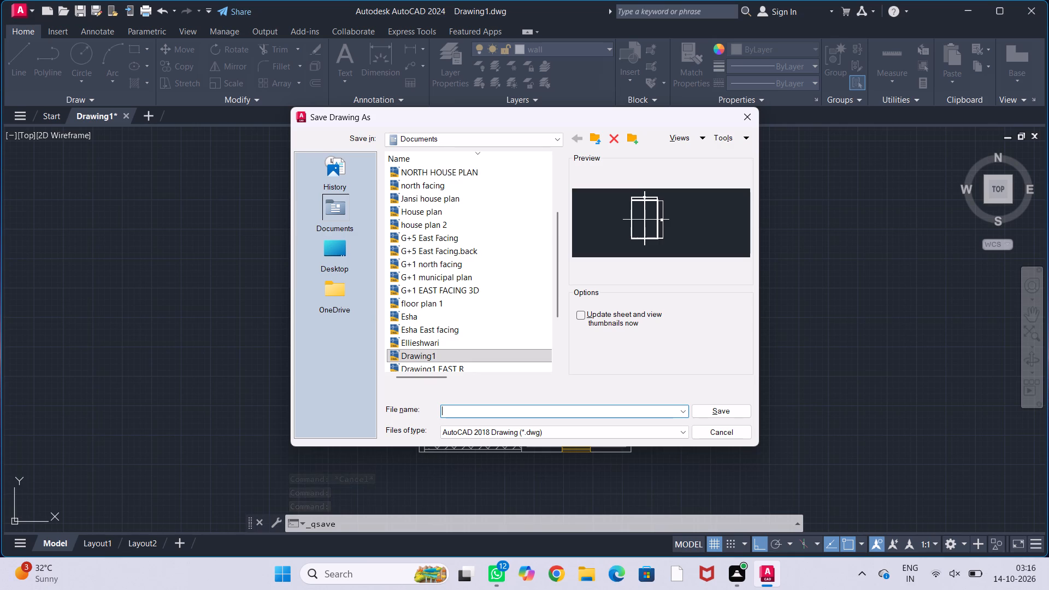
pyautogui.write('FLO')
pyautogui.press('o')
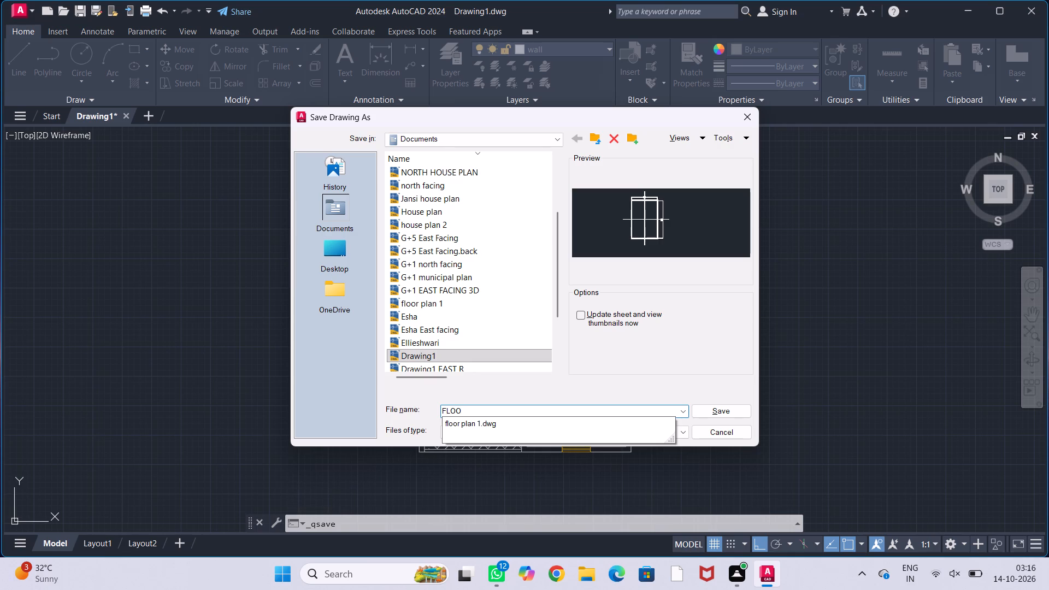
pyautogui.press('BackSpace')
pyautogui.write('OR')
pyautogui.press('BackSpace')
pyautogui.press('BackSpace')
pyautogui.press('BackSpace')
pyautogui.press('BackSpace')
pyautogui.press('BackSpace')
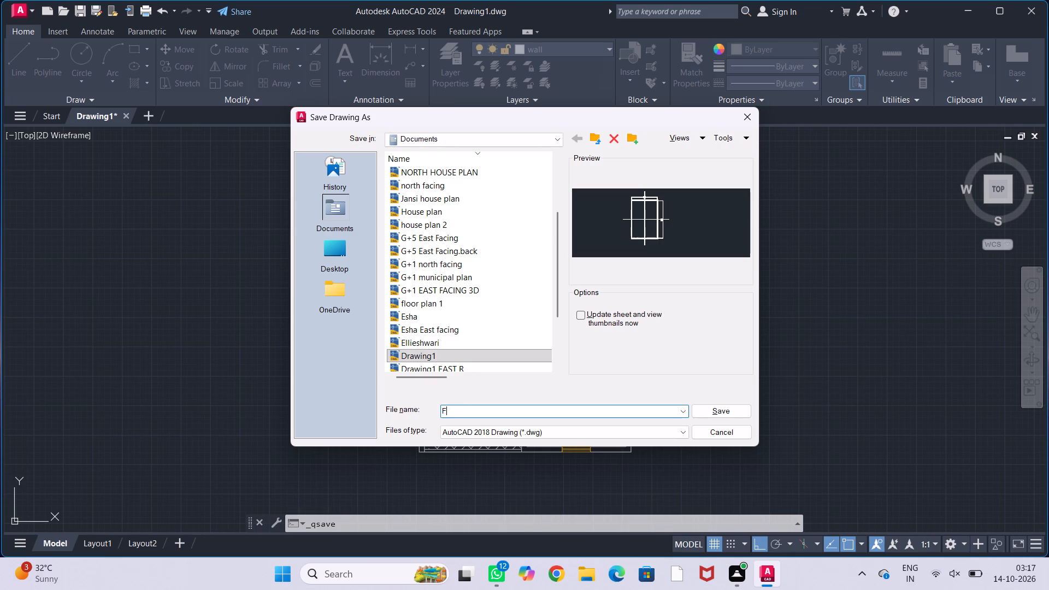
pyautogui.write('floor')
pyautogui.press('space')
pyautogui.write('p')
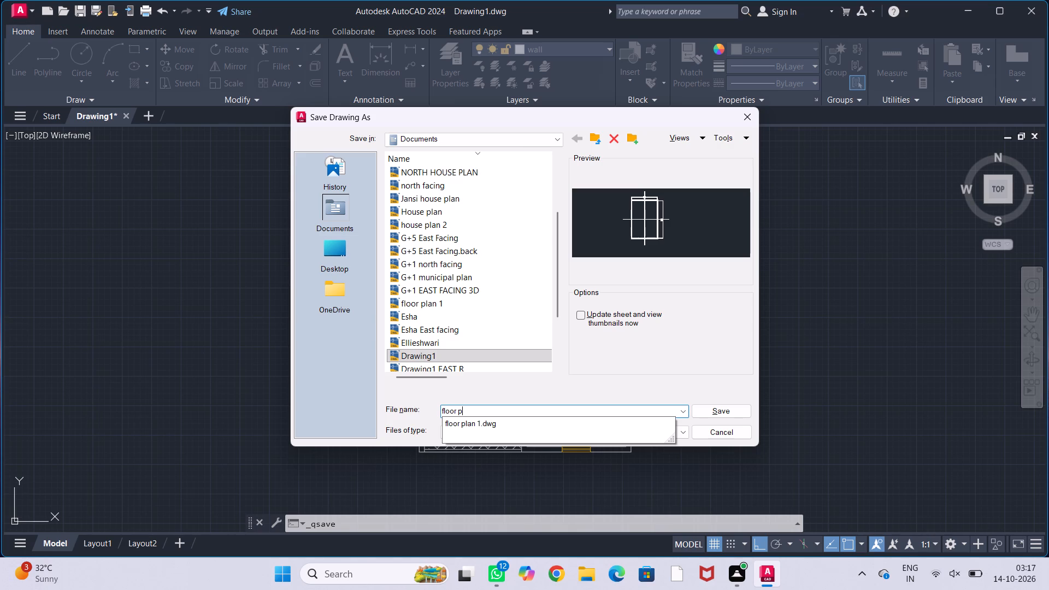
pyautogui.write('lan 2')
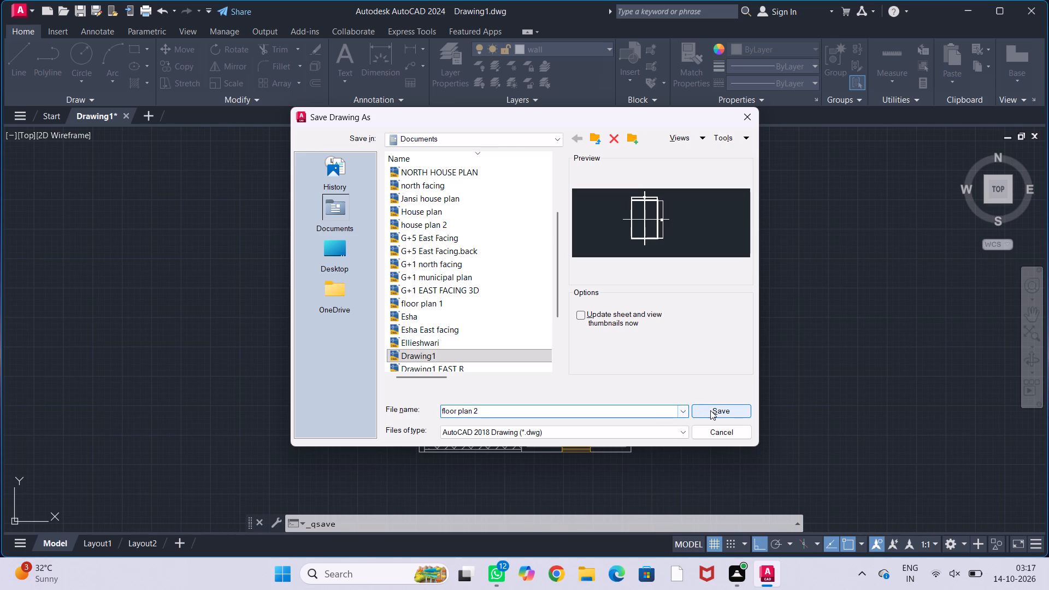
pyautogui.click(711, 410)
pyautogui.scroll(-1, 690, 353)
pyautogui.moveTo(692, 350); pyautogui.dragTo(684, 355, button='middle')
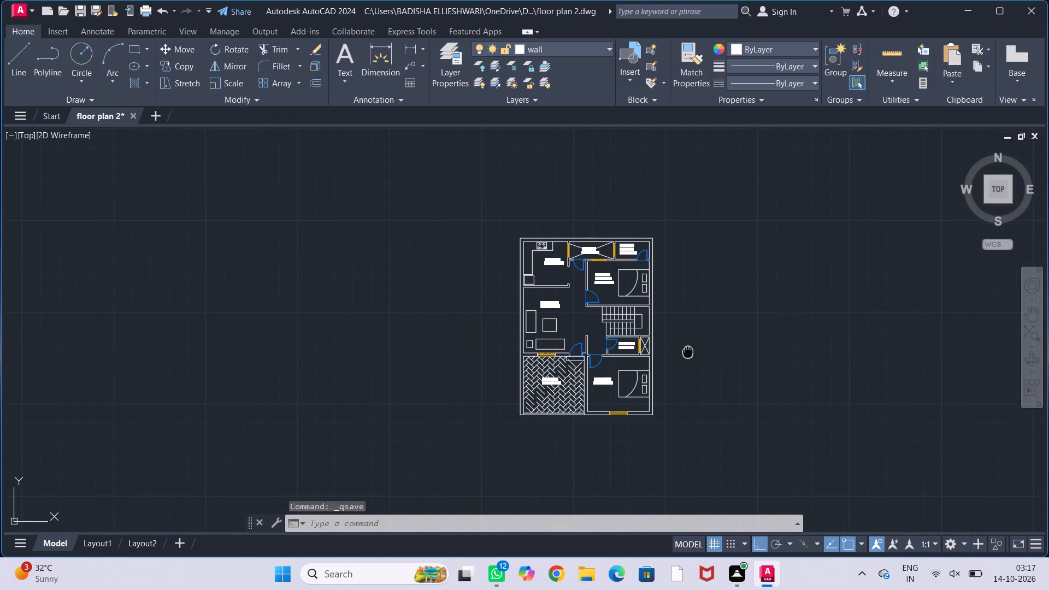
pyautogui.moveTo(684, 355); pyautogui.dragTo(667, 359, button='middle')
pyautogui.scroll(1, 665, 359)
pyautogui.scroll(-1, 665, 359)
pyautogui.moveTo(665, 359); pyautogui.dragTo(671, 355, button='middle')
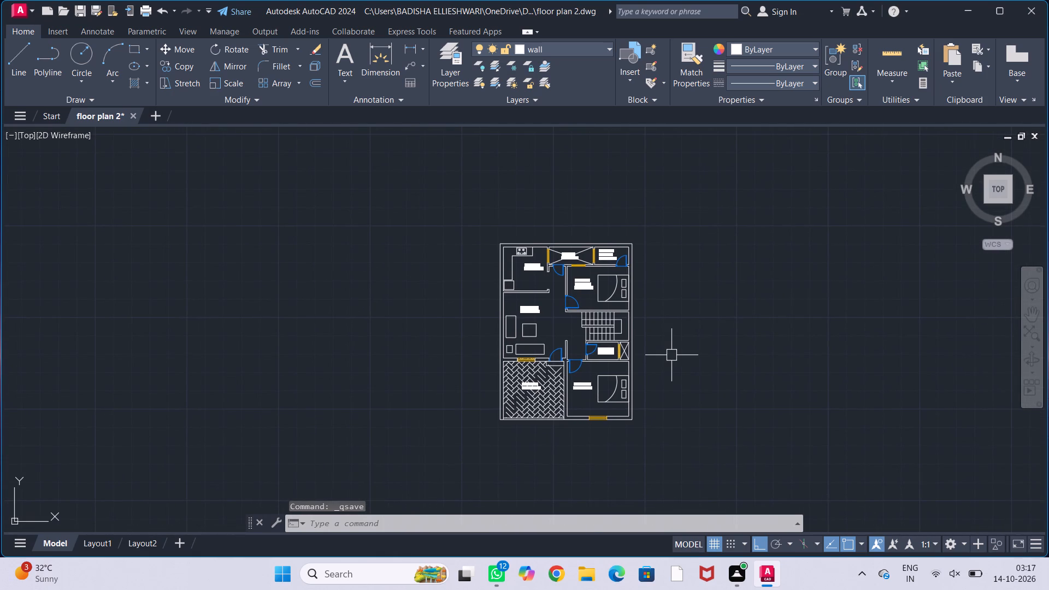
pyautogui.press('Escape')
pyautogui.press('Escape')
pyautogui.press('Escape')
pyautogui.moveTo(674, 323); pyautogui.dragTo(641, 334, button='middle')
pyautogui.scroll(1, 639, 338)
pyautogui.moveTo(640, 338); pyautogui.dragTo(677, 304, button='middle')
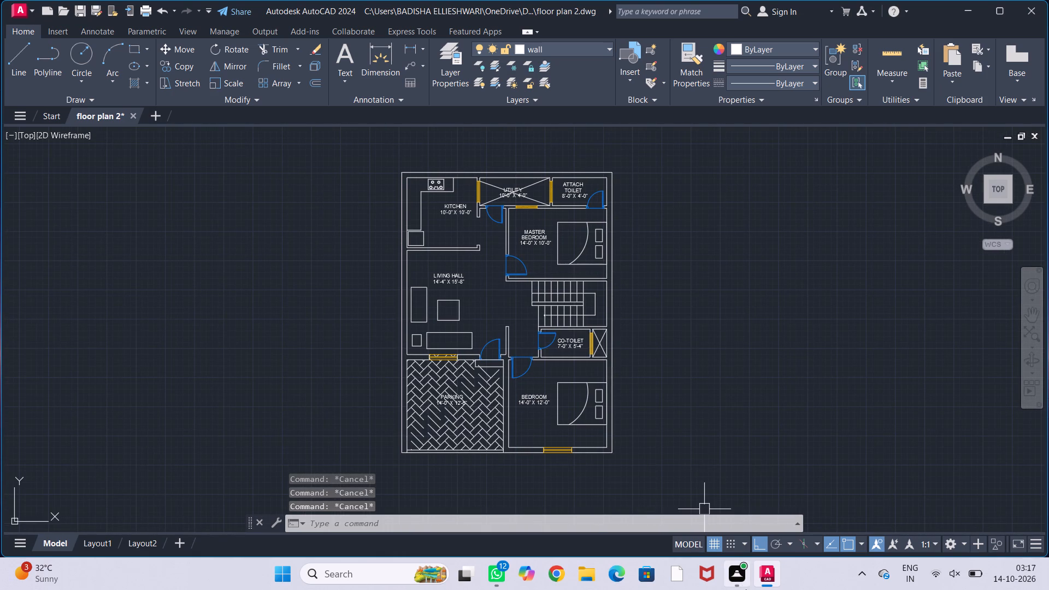
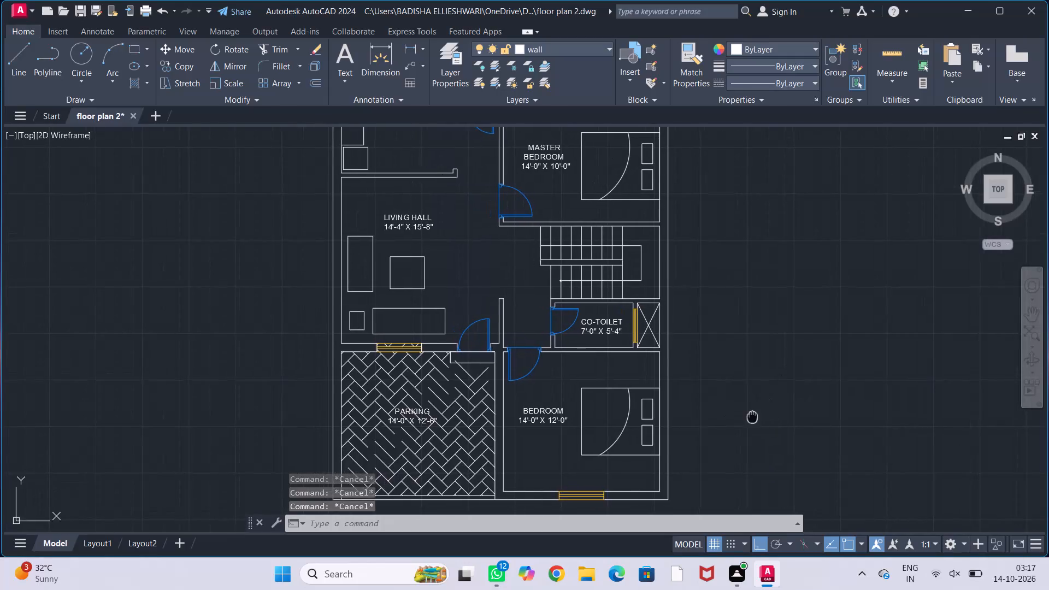
# Create a new layer named staircase and give it index colour 51.
pyautogui.scroll(-1, 770, 399)
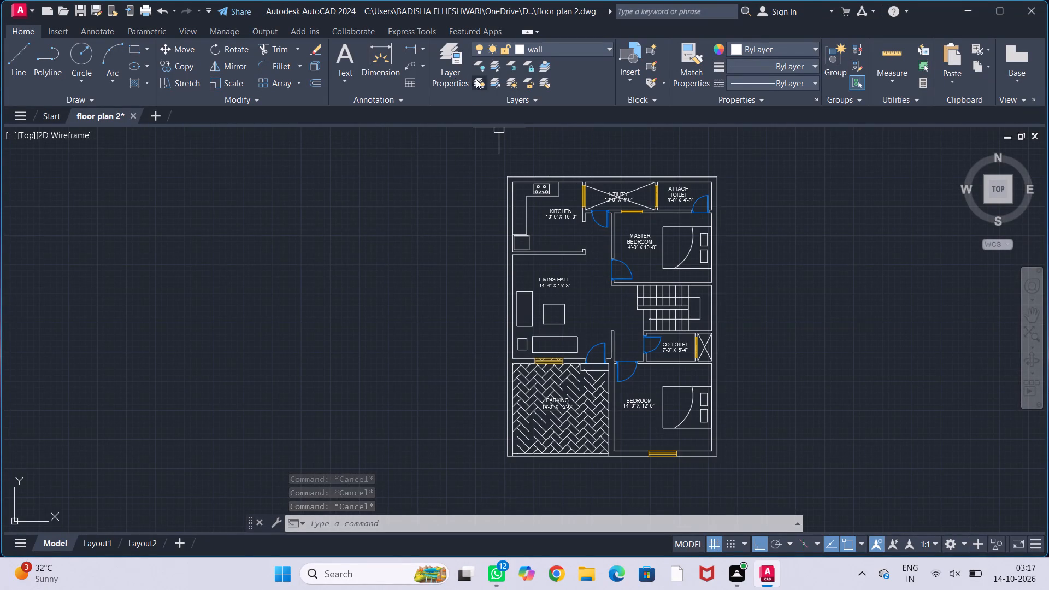
pyautogui.click(447, 69)
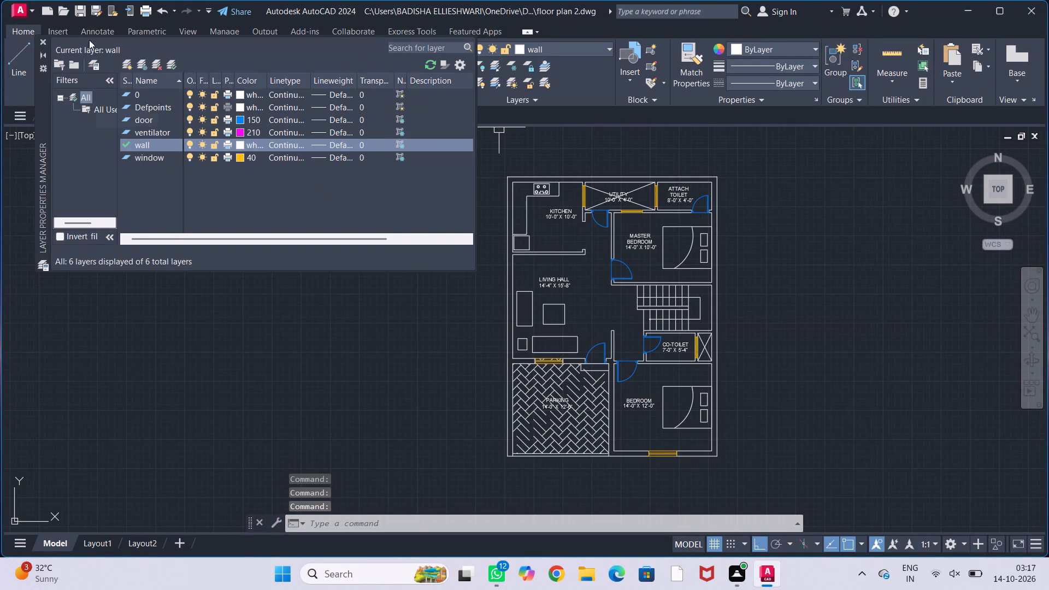
pyautogui.click(143, 60)
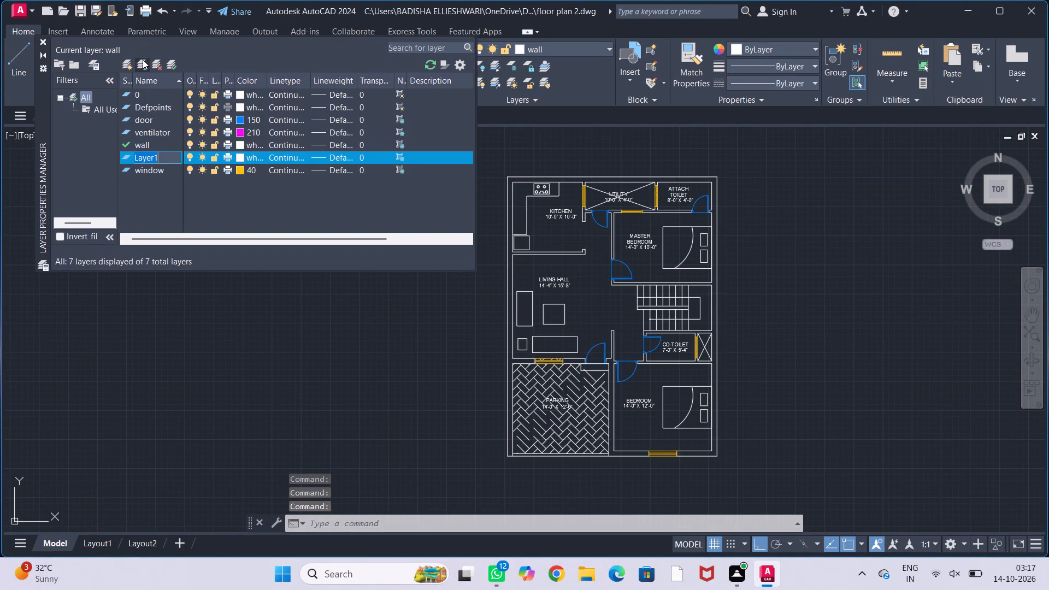
pyautogui.press('BackSpace')
pyautogui.write('staircase')
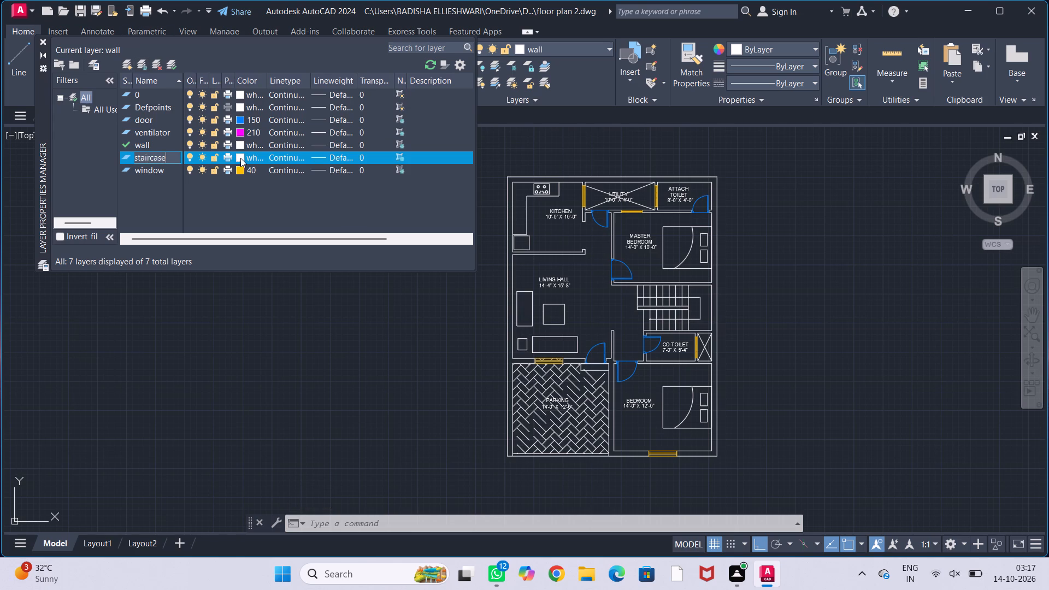
pyautogui.click(243, 158)
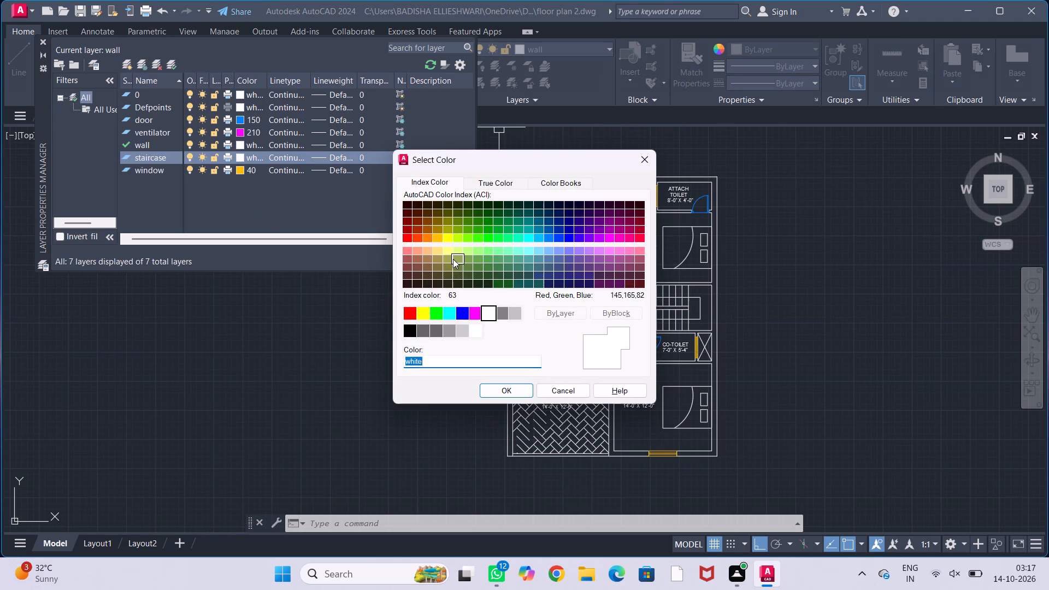
pyautogui.click(449, 248)
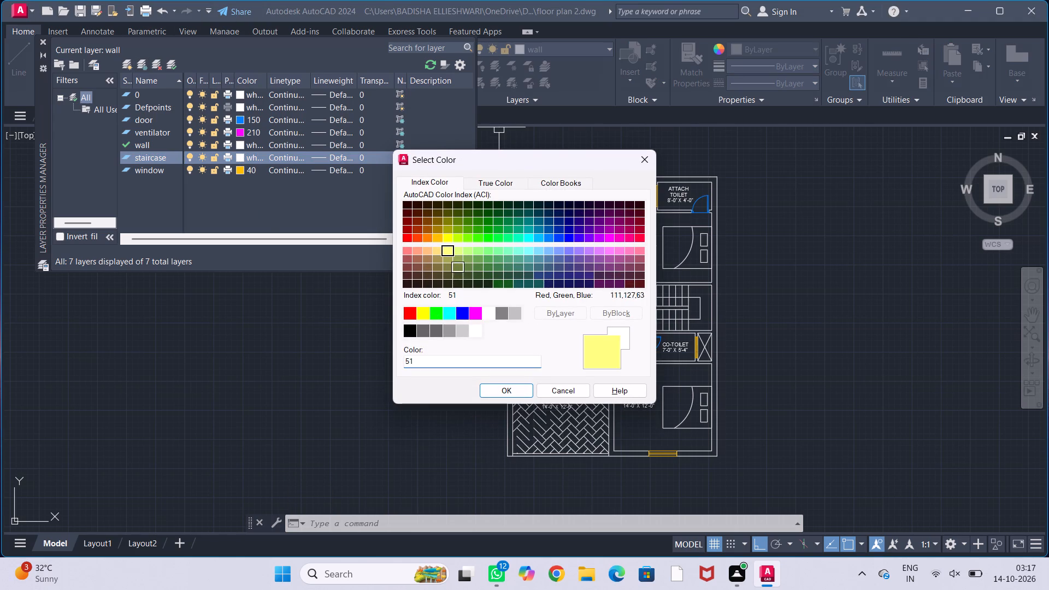
pyautogui.click(502, 391)
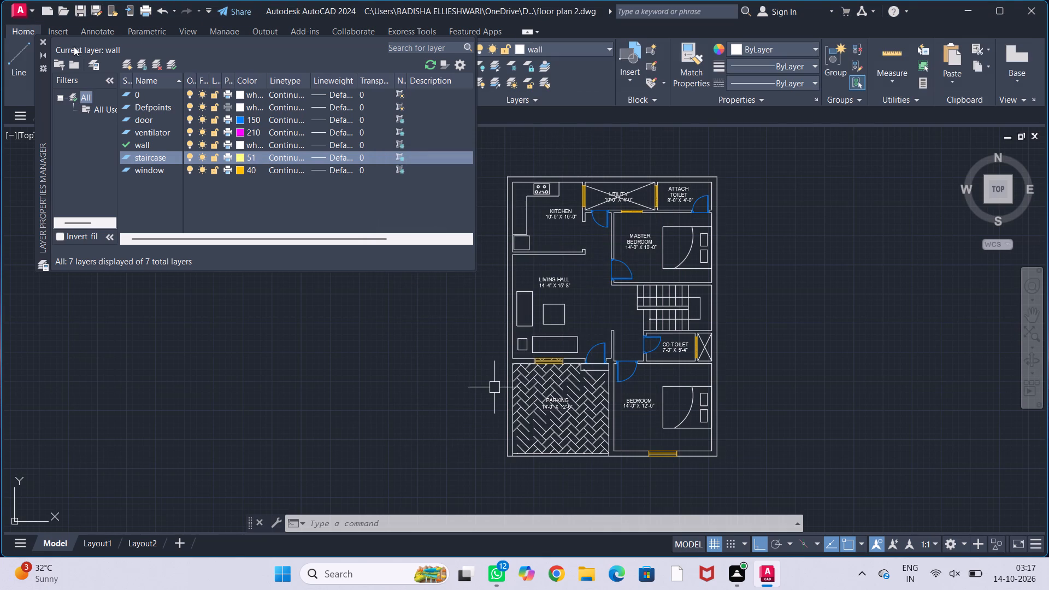
# Create a new layer named furniture and give it index colour 9.
pyautogui.click(140, 62)
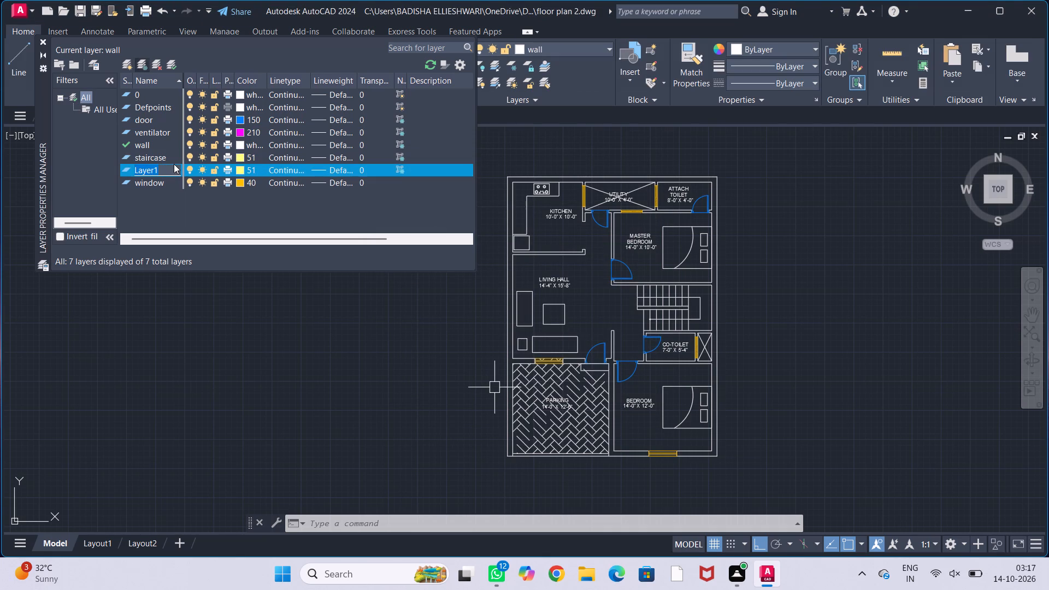
pyautogui.press('BackSpace')
pyautogui.write('furnit')
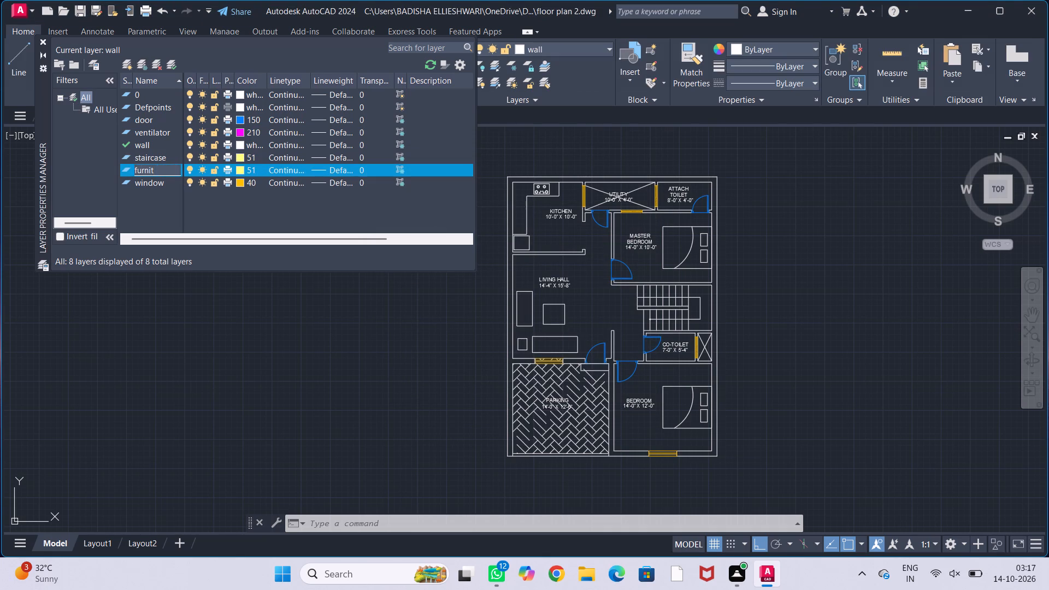
pyautogui.write('ure')
pyautogui.click(240, 169)
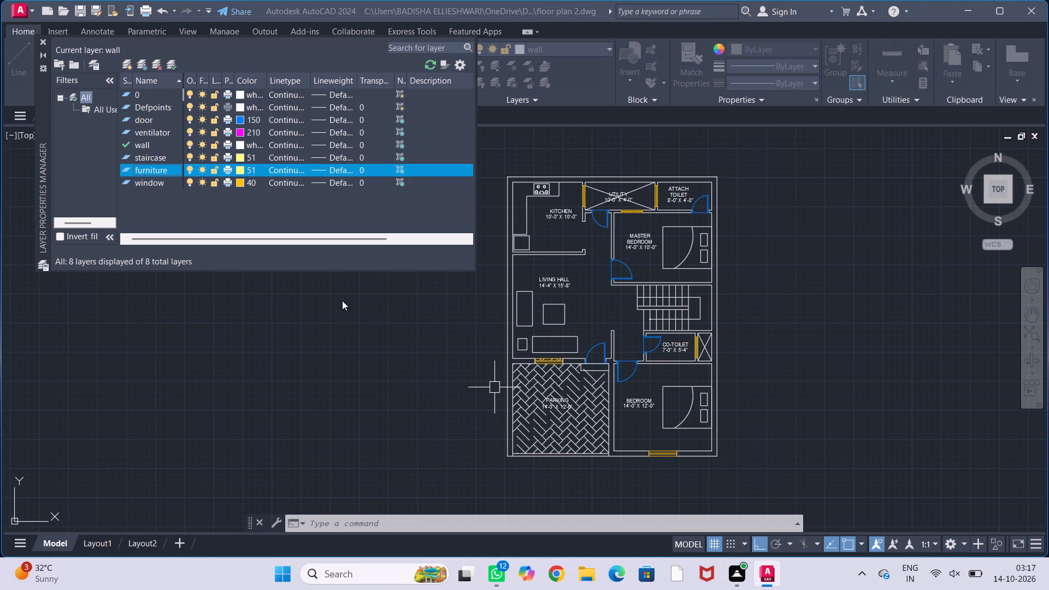
pyautogui.click(522, 316)
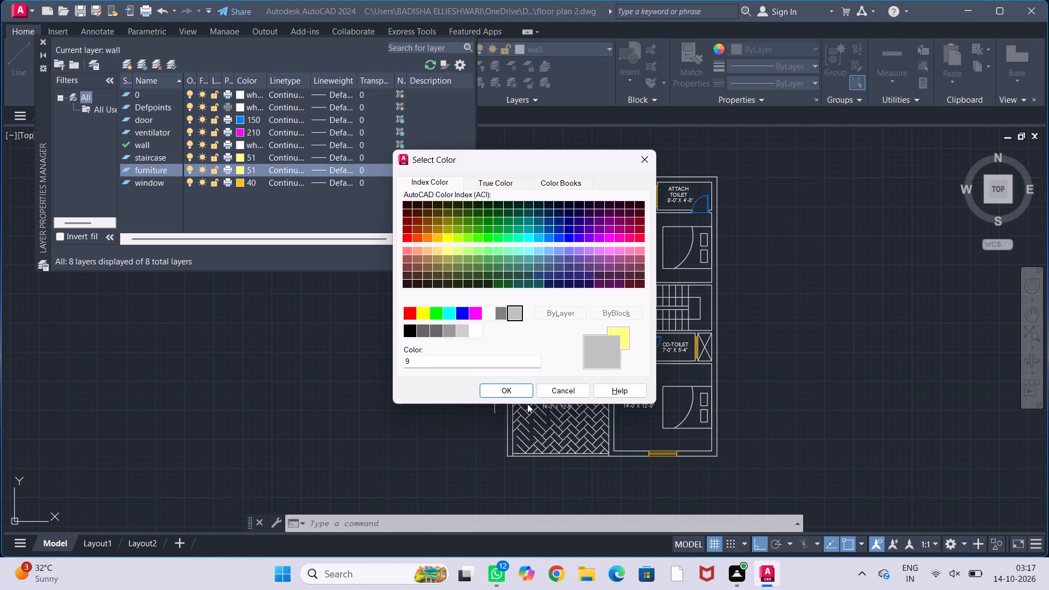
pyautogui.click(523, 391)
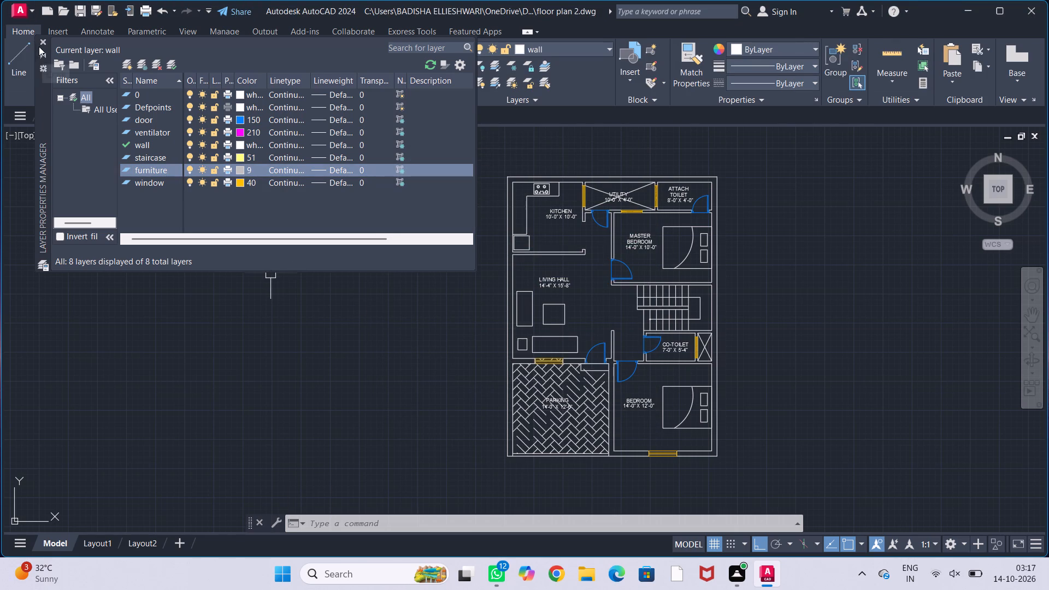
pyautogui.click(43, 40)
# Move all the staircase treads, the central divider lines and the direction line with its arrowhead onto the staircase layer.
pyautogui.moveTo(652, 376); pyautogui.dragTo(507, 404, button='middle')
pyautogui.scroll(2, 474, 332)
pyautogui.moveTo(489, 308); pyautogui.dragTo(521, 306)
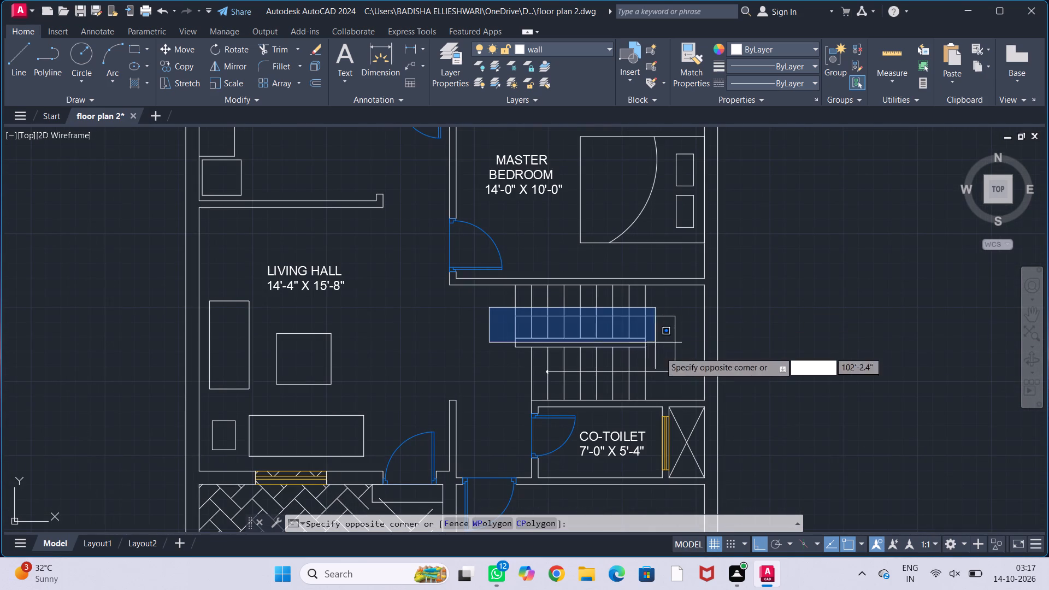
pyautogui.click(682, 385)
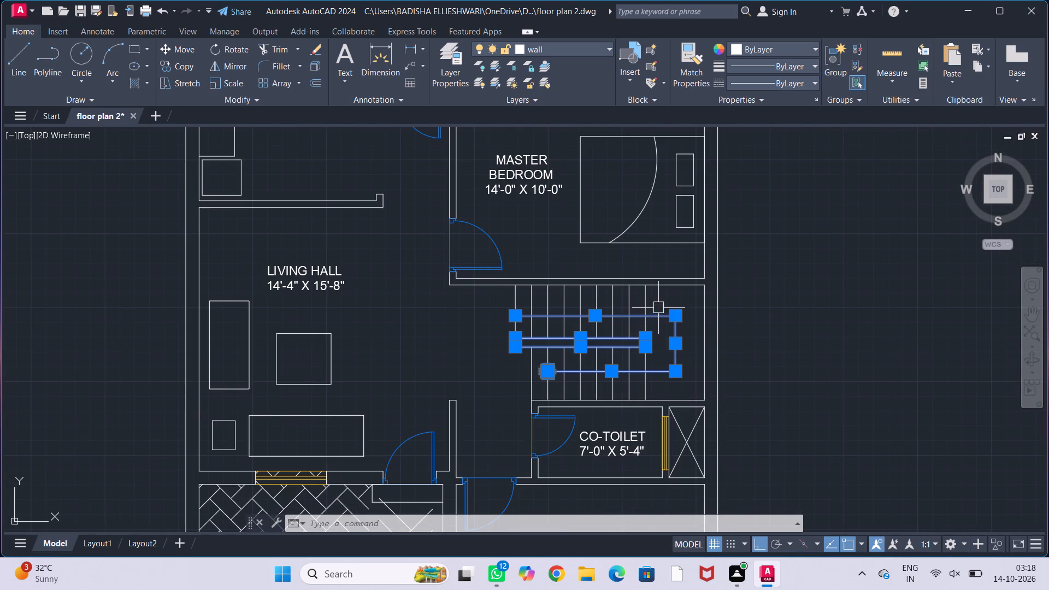
pyautogui.click(658, 308)
pyautogui.click(519, 299)
pyautogui.scroll(2, 629, 396)
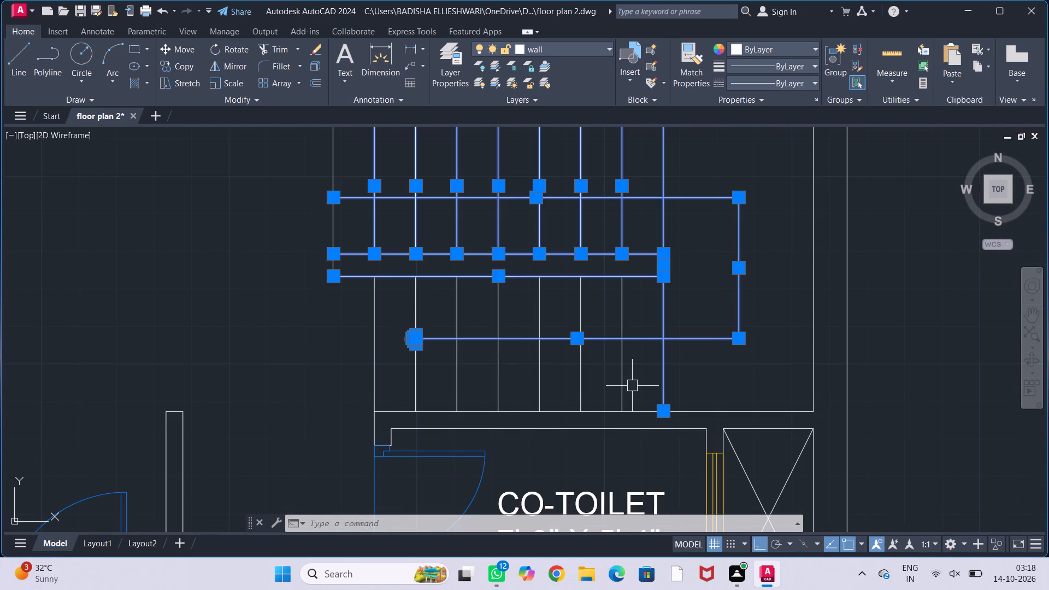
pyautogui.moveTo(633, 385); pyautogui.dragTo(630, 377)
pyautogui.click(336, 355)
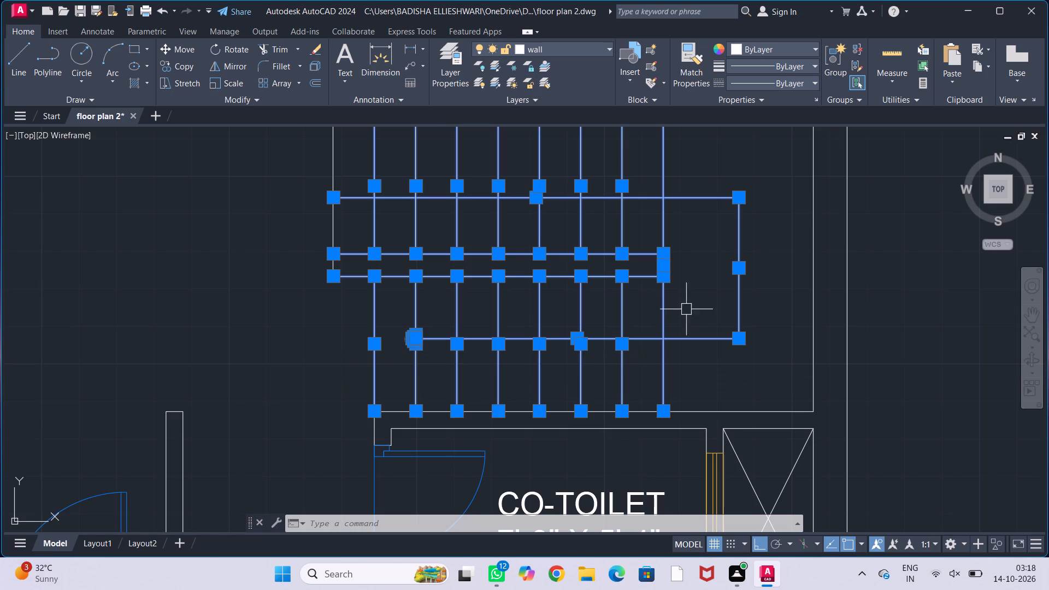
pyautogui.scroll(-1, 686, 306)
pyautogui.moveTo(689, 305); pyautogui.dragTo(669, 315, button='middle')
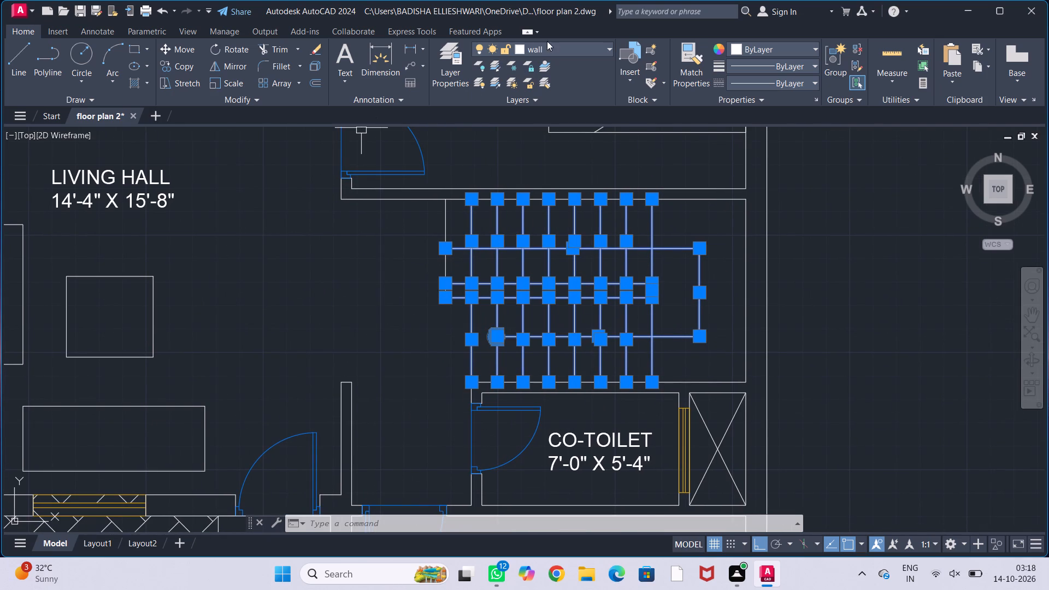
pyautogui.click(449, 230)
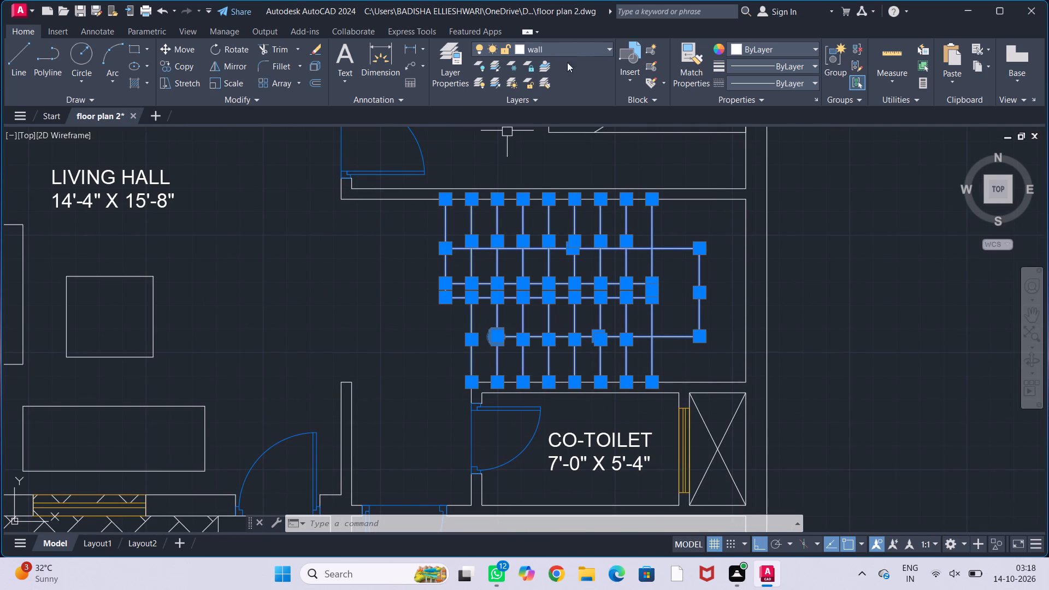
pyautogui.click(582, 45)
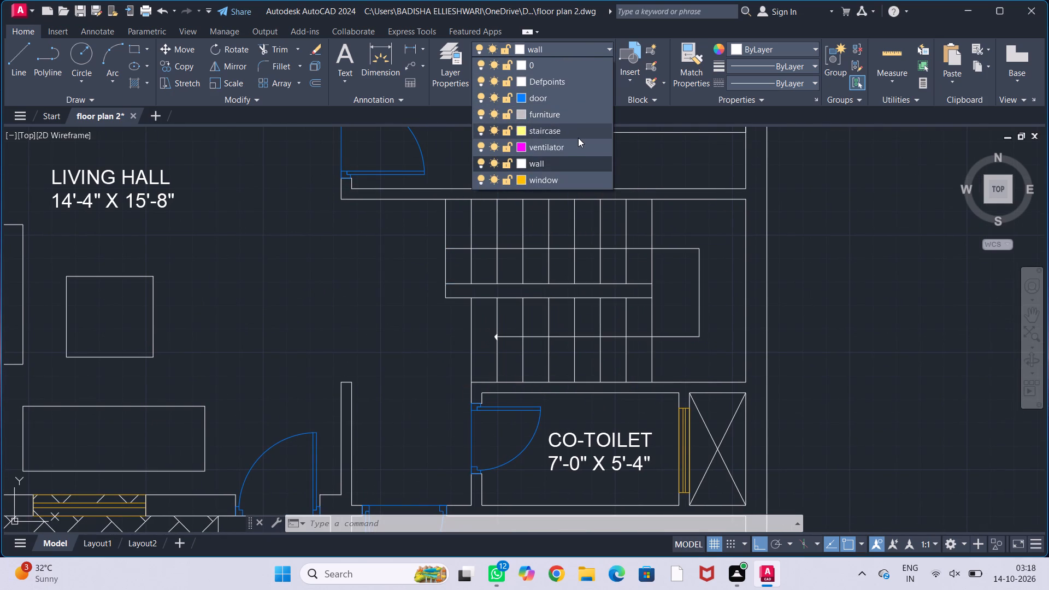
pyautogui.click(580, 132)
pyautogui.press('Escape')
pyautogui.press('Escape')
pyautogui.press('Escape')
# Put the stair direction line's three segments and its solid arrowhead back on the wall layer.
pyautogui.click(686, 250)
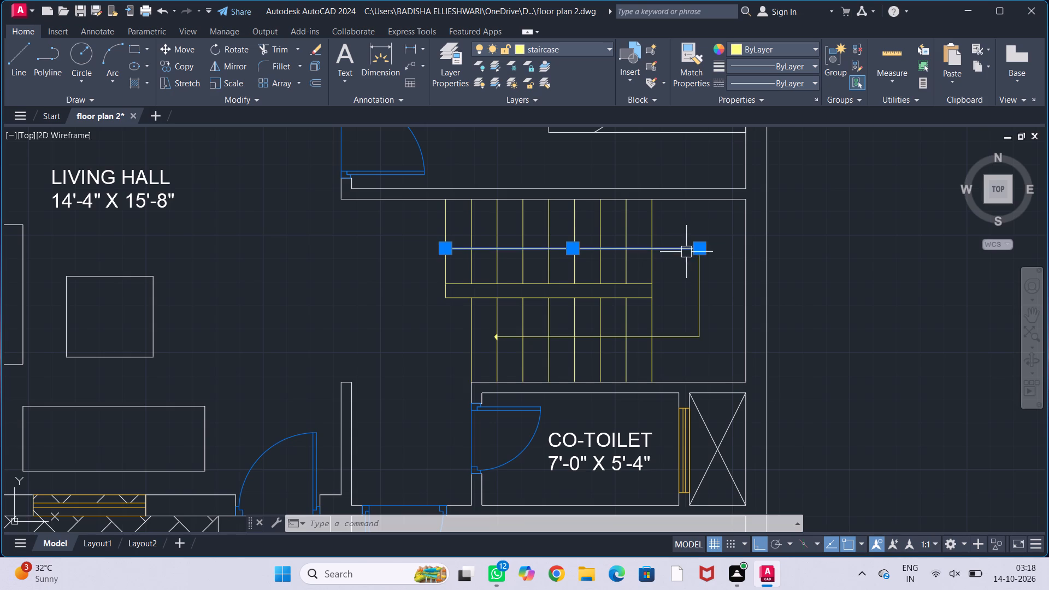
pyautogui.moveTo(698, 280); pyautogui.dragTo(699, 285)
pyautogui.click(673, 338)
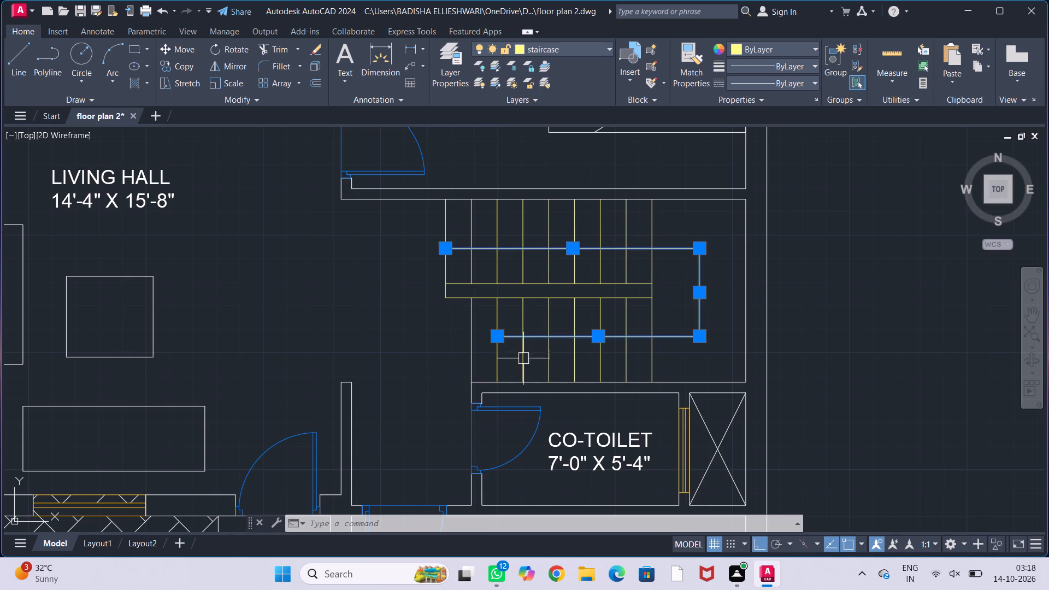
pyautogui.scroll(2, 433, 341)
pyautogui.scroll(1, 575, 343)
pyautogui.moveTo(577, 344); pyautogui.dragTo(412, 324, button='middle')
pyautogui.scroll(5, 421, 322)
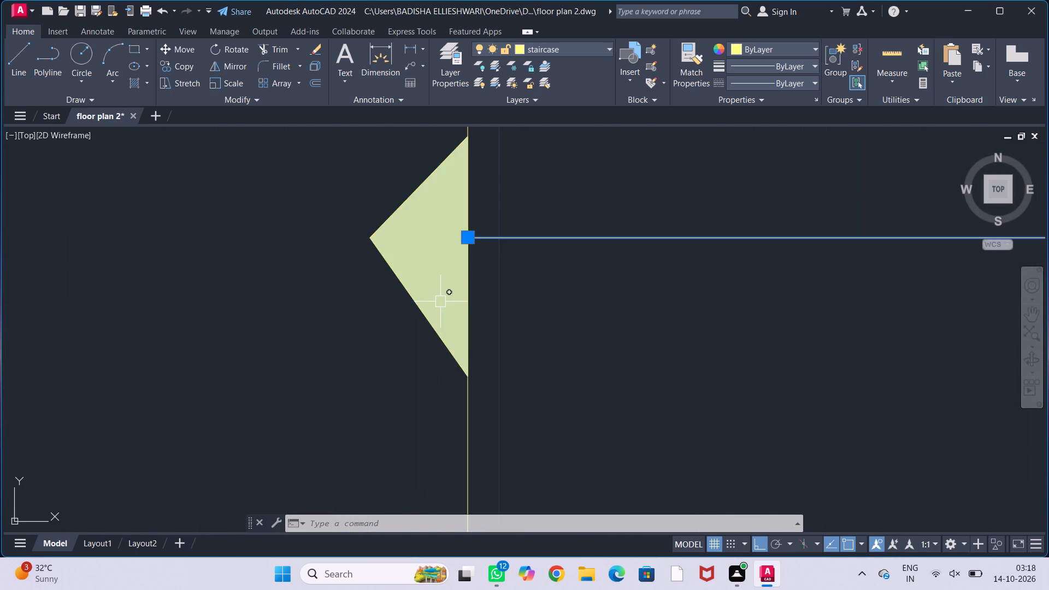
pyautogui.click(437, 306)
pyautogui.scroll(-3, 539, 292)
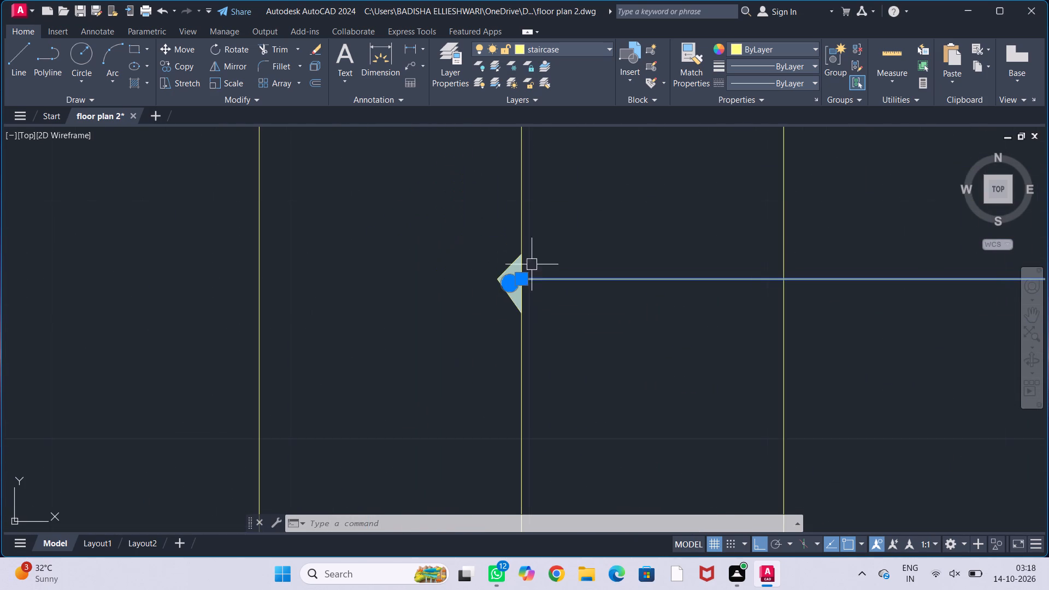
pyautogui.click(576, 50)
pyautogui.click(561, 161)
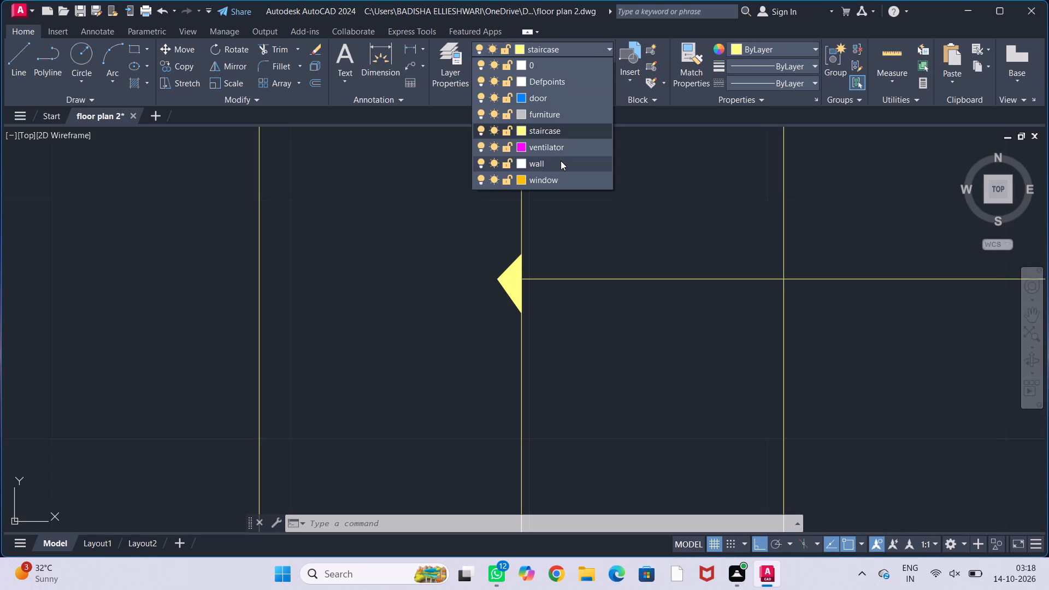
pyautogui.press('Escape')
pyautogui.press('Escape')
pyautogui.press('Escape')
pyautogui.press('Escape')
pyautogui.press('Escape')
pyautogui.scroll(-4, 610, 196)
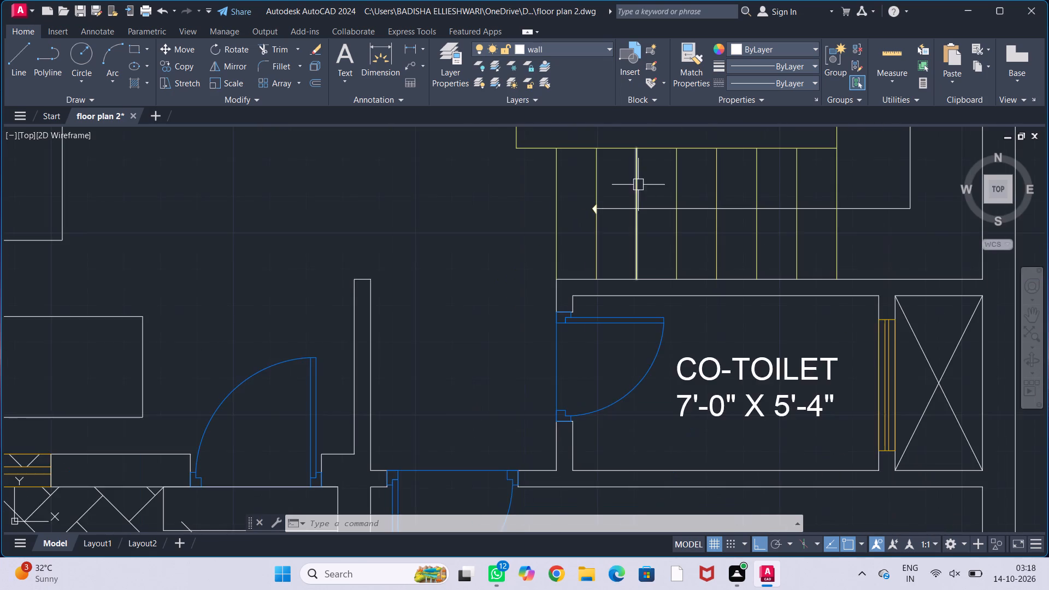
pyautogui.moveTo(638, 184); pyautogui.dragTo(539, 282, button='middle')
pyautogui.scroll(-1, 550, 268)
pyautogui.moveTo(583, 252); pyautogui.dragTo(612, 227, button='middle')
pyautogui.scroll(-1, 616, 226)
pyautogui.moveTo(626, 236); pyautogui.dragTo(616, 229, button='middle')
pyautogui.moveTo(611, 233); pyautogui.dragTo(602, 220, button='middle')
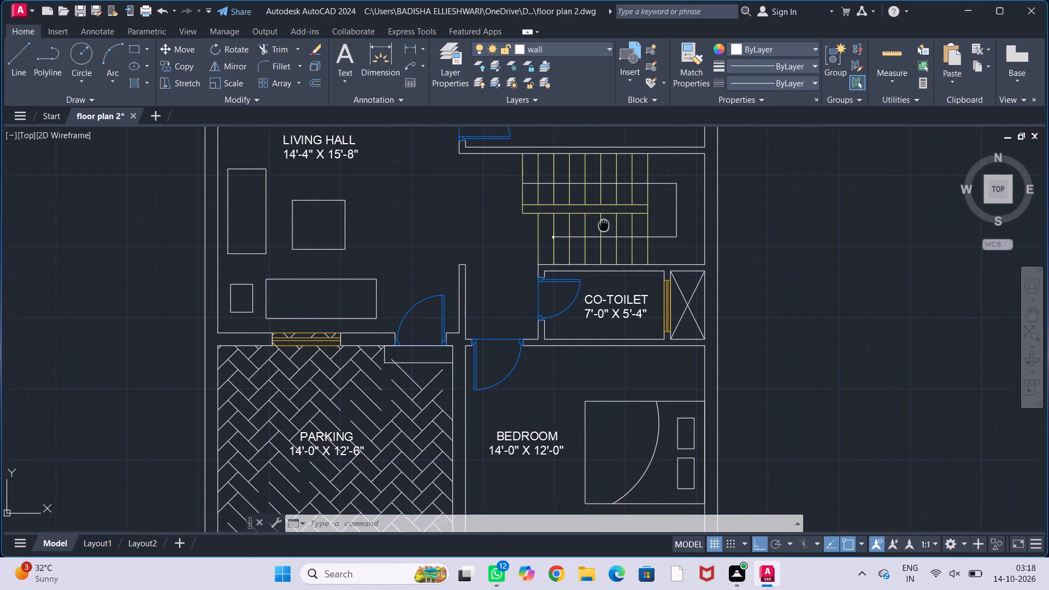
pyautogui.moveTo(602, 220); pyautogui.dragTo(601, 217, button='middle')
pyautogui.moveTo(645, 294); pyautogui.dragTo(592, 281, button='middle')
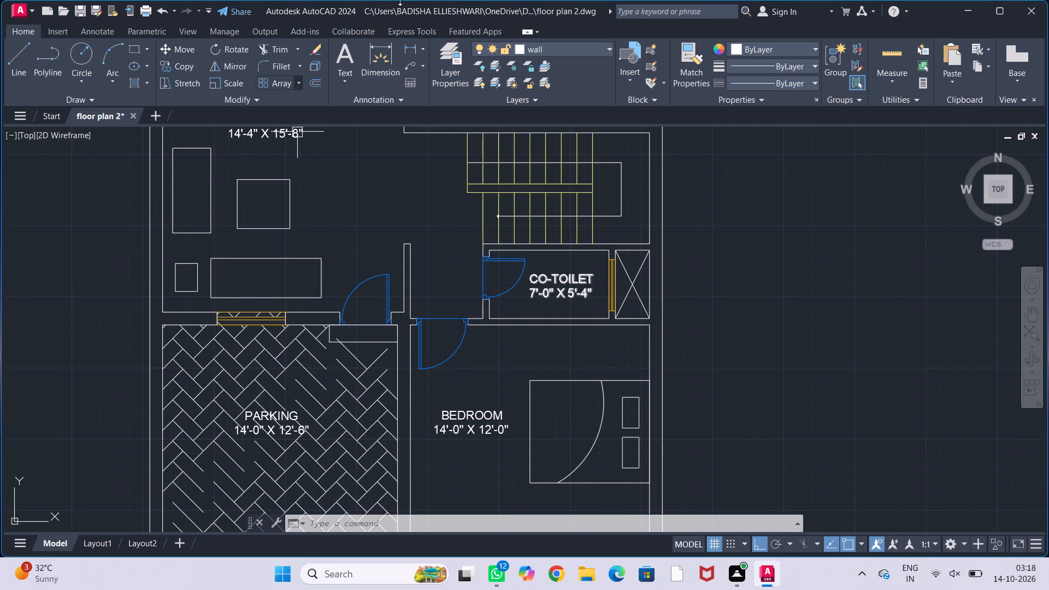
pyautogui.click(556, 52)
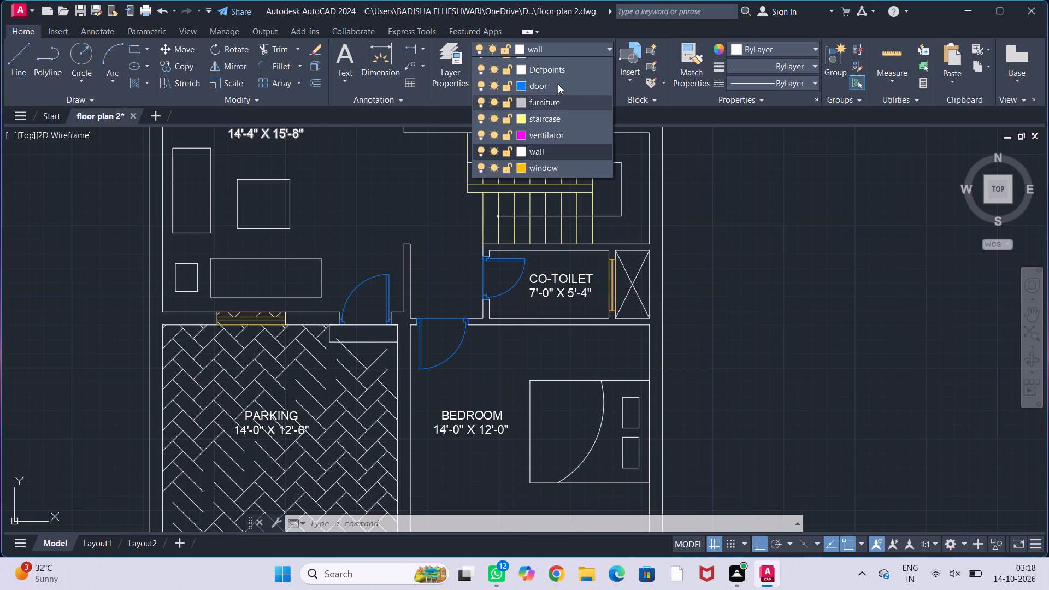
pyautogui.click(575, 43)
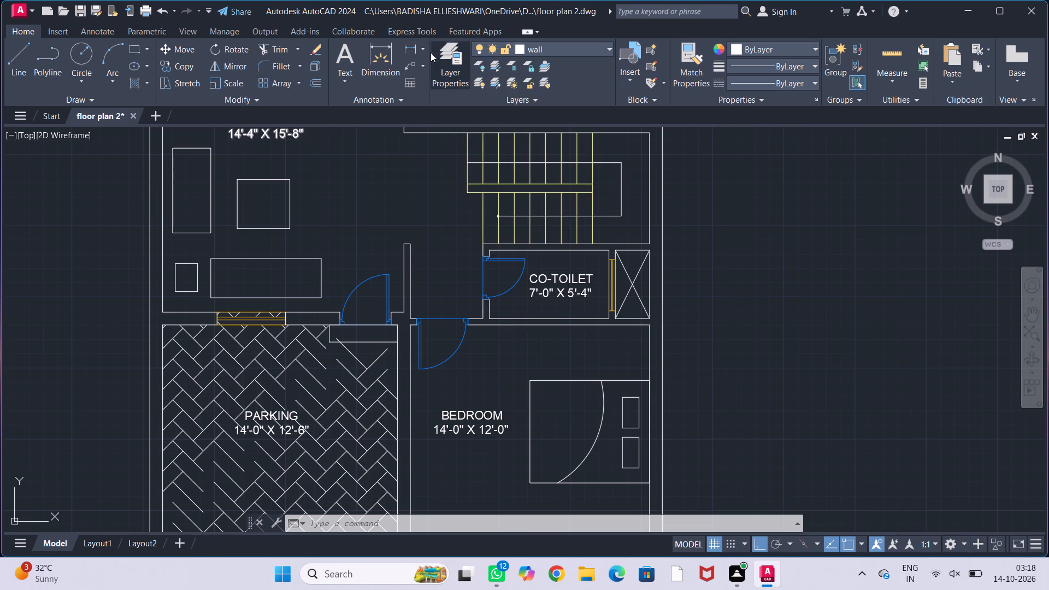
# Create a new layer named railing and give it index colour 224.
pyautogui.click(435, 52)
pyautogui.click(142, 65)
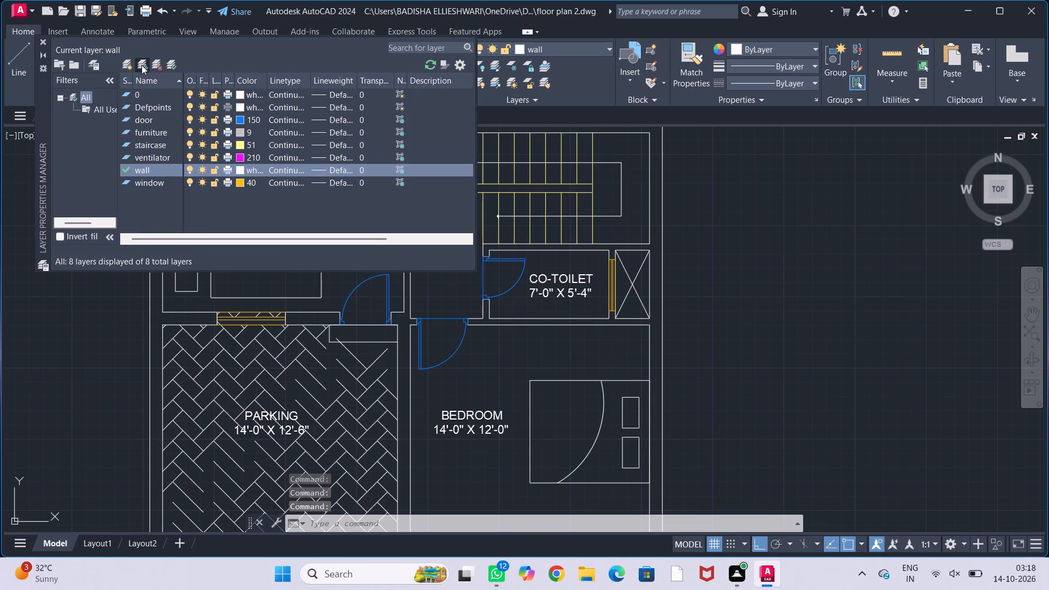
pyautogui.press('BackSpace')
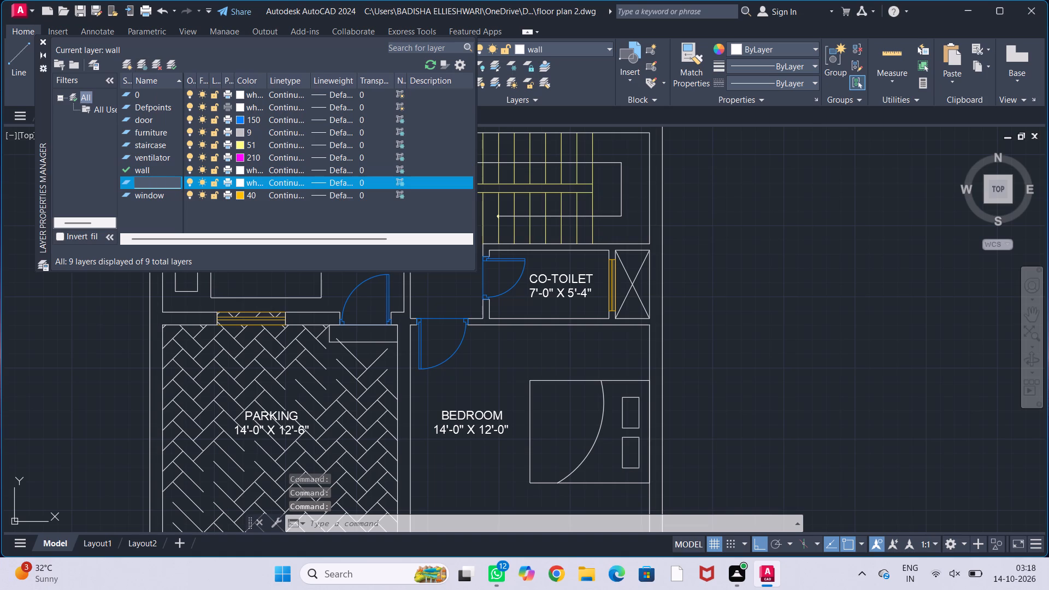
pyautogui.write('railin')
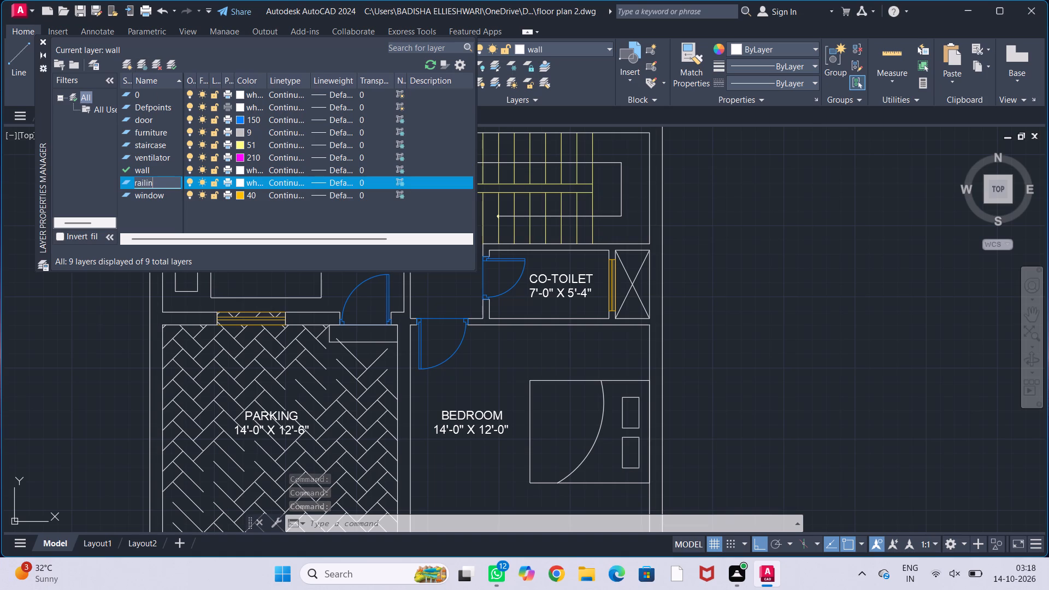
pyautogui.press('g')
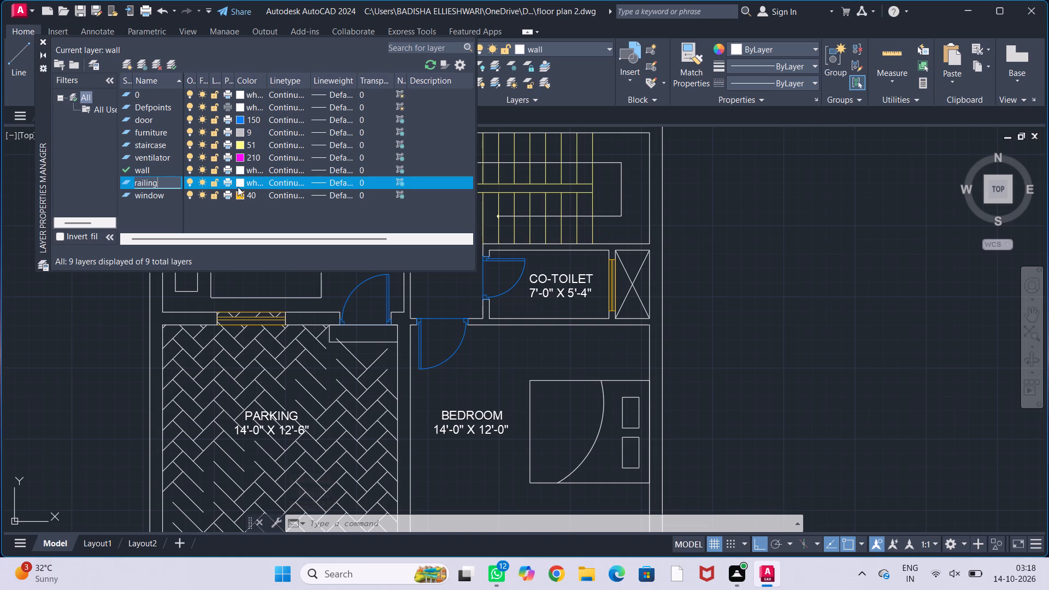
pyautogui.click(240, 184)
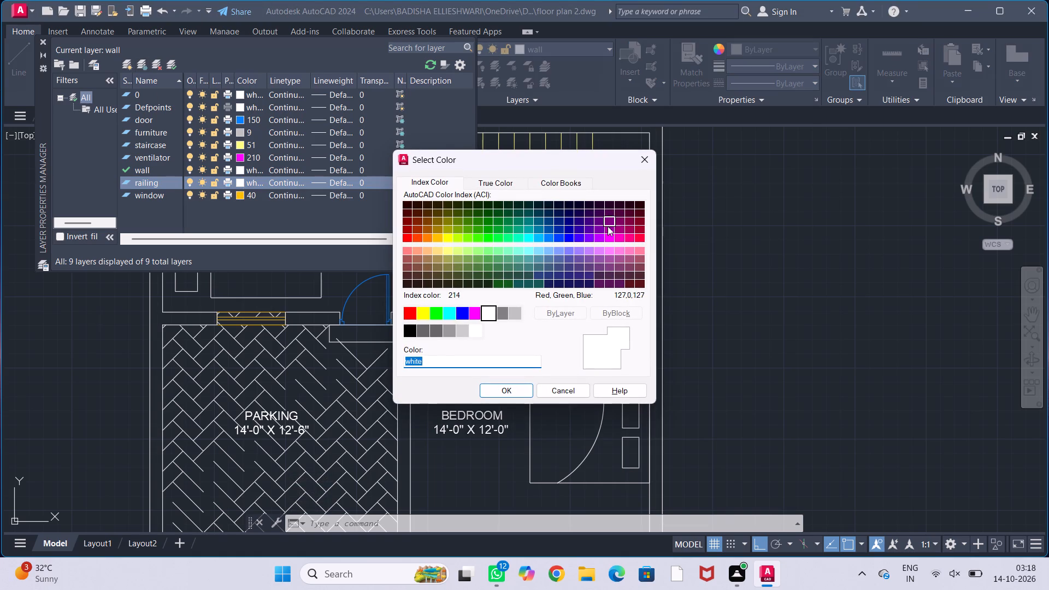
pyautogui.click(618, 223)
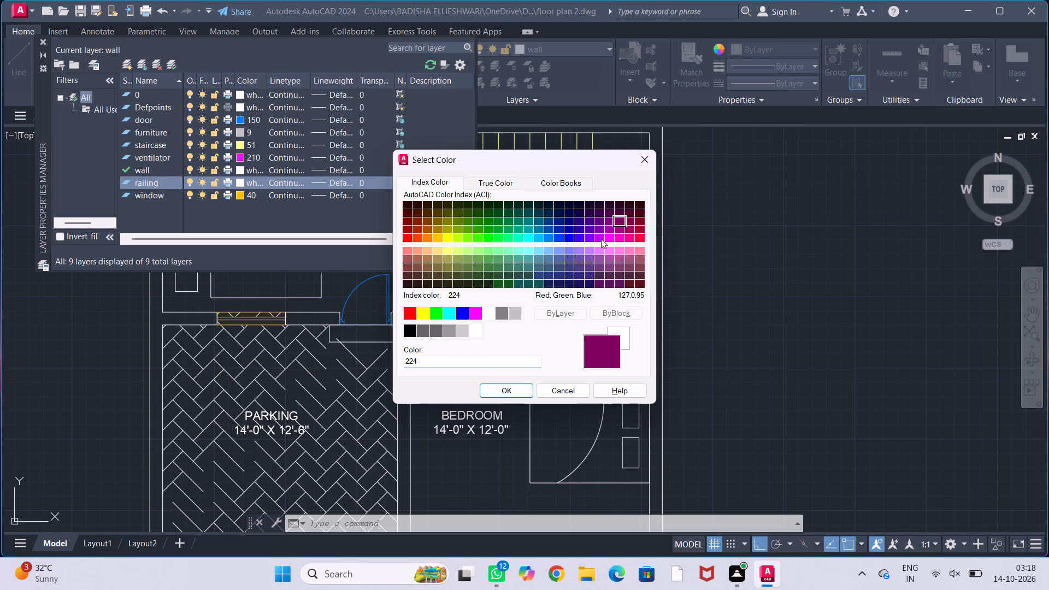
pyautogui.click(522, 388)
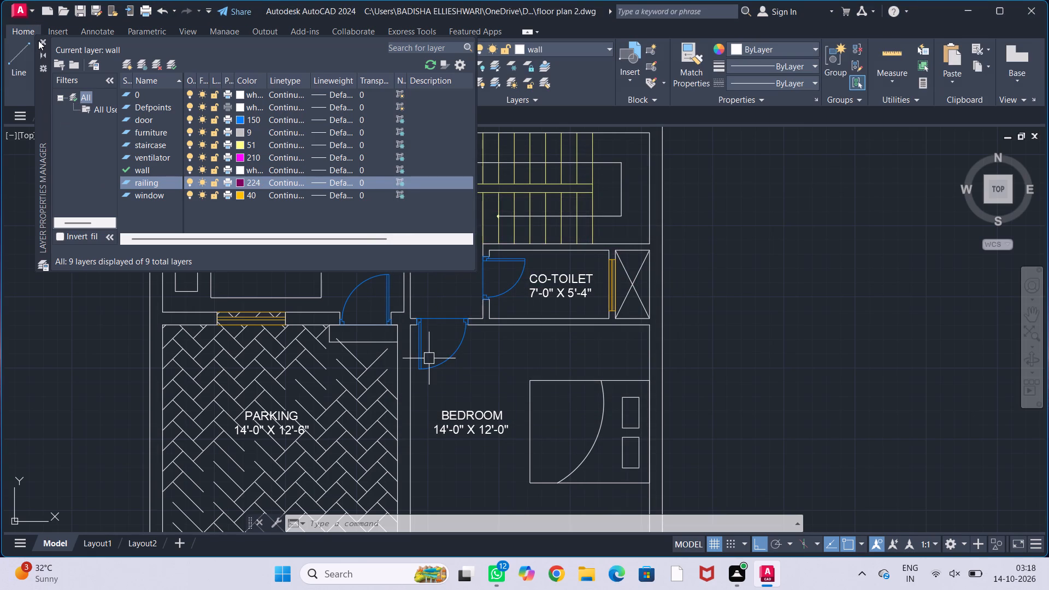
pyautogui.click(41, 41)
# Move the crossed diagonal lines in the duct beside the co-toilet and in the utility area onto the railing layer.
pyautogui.scroll(1, 572, 276)
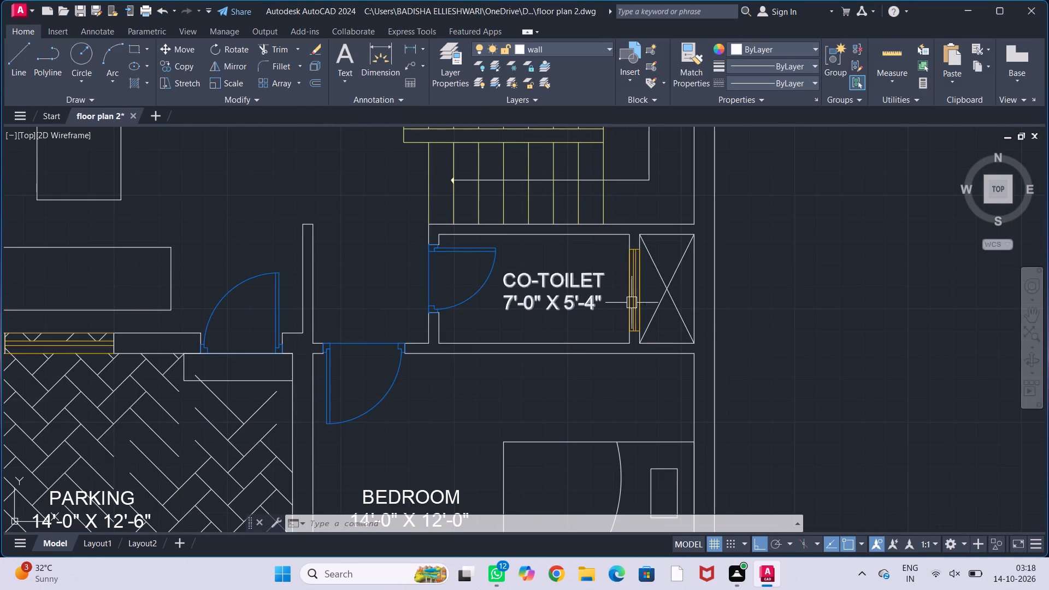
pyautogui.click(677, 303)
pyautogui.click(673, 278)
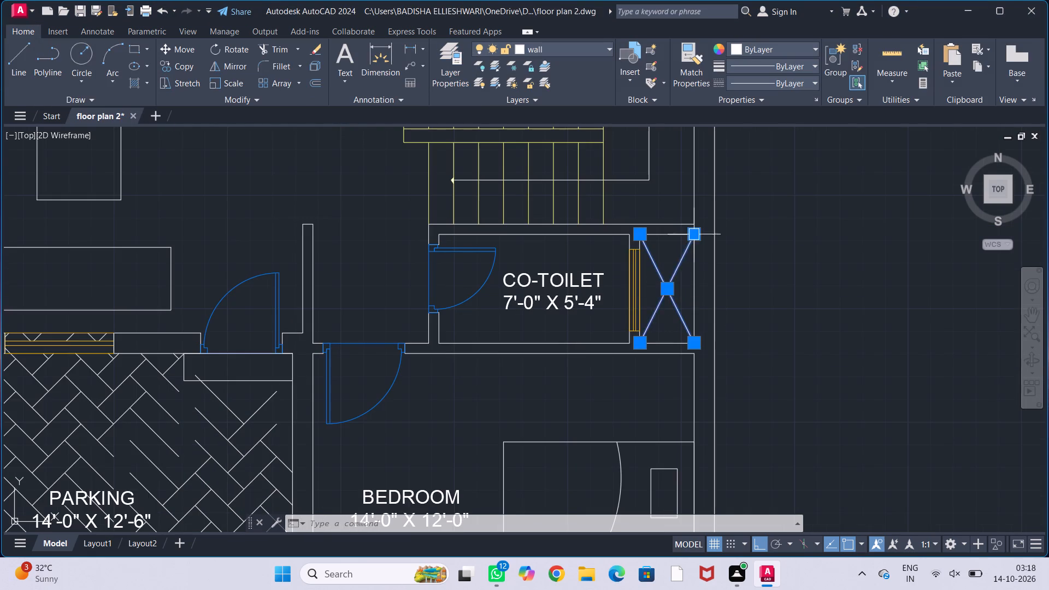
pyautogui.scroll(-2, 693, 241)
pyautogui.moveTo(737, 200); pyautogui.dragTo(721, 343, button='middle')
pyautogui.scroll(2, 522, 170)
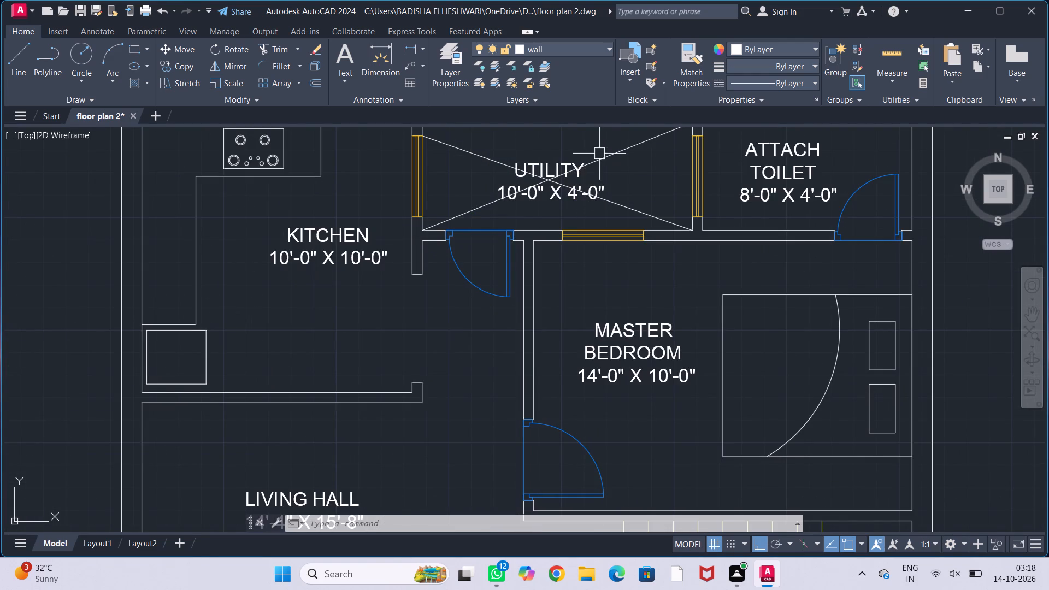
pyautogui.click(606, 156)
pyautogui.click(634, 209)
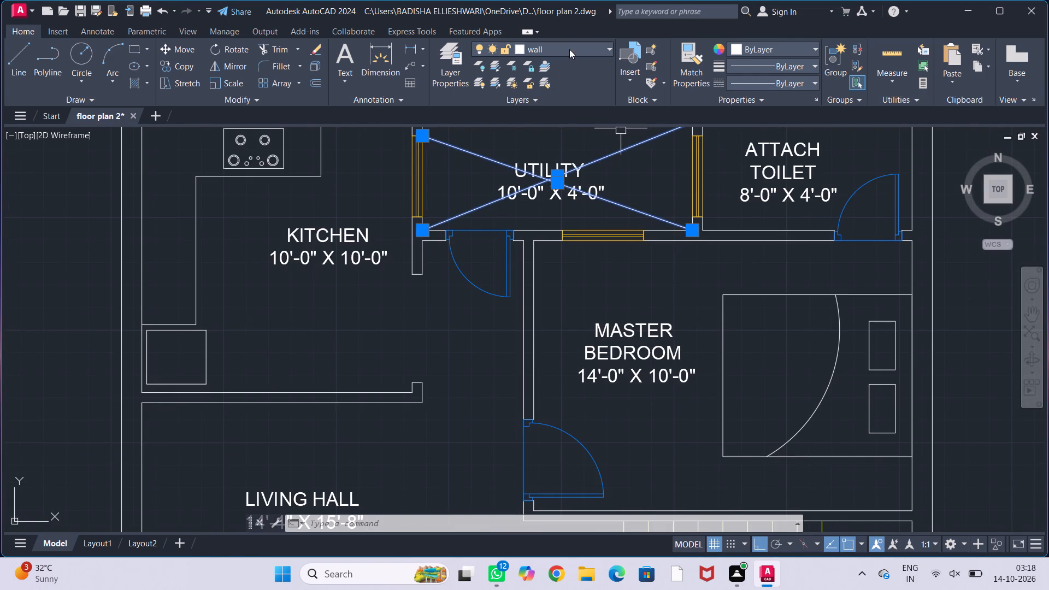
pyautogui.click(569, 48)
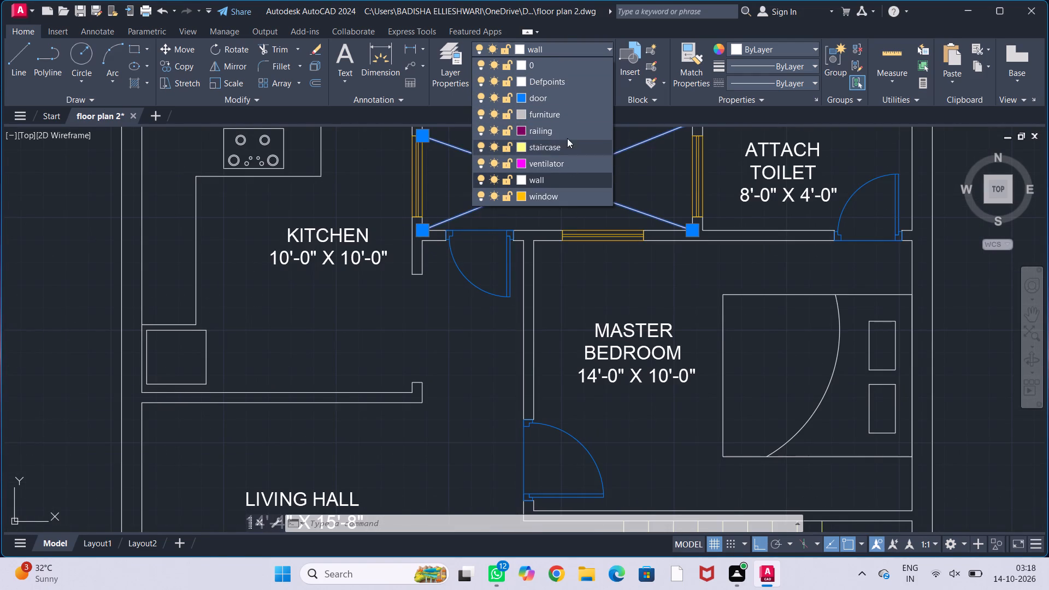
pyautogui.click(574, 135)
pyautogui.press('Escape')
pyautogui.press('Escape')
pyautogui.press('Escape')
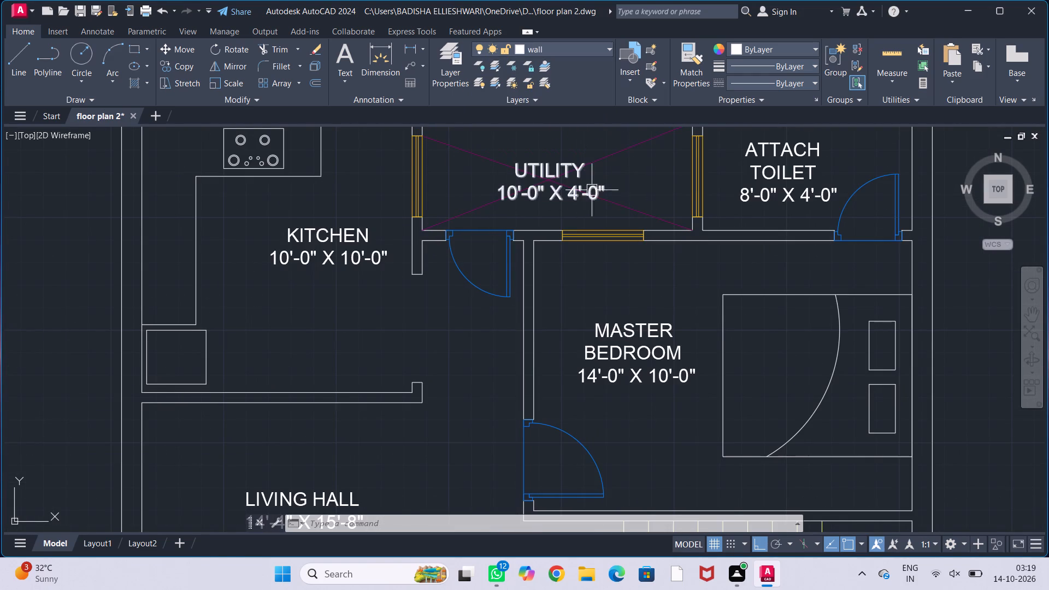
pyautogui.press('Escape')
# Save the floor plan 2 drawing with the whole plan in view.
pyautogui.scroll(-3, 588, 175)
pyautogui.moveTo(595, 215); pyautogui.dragTo(550, 170, button='middle')
pyautogui.moveTo(660, 285); pyautogui.dragTo(668, 264, button='middle')
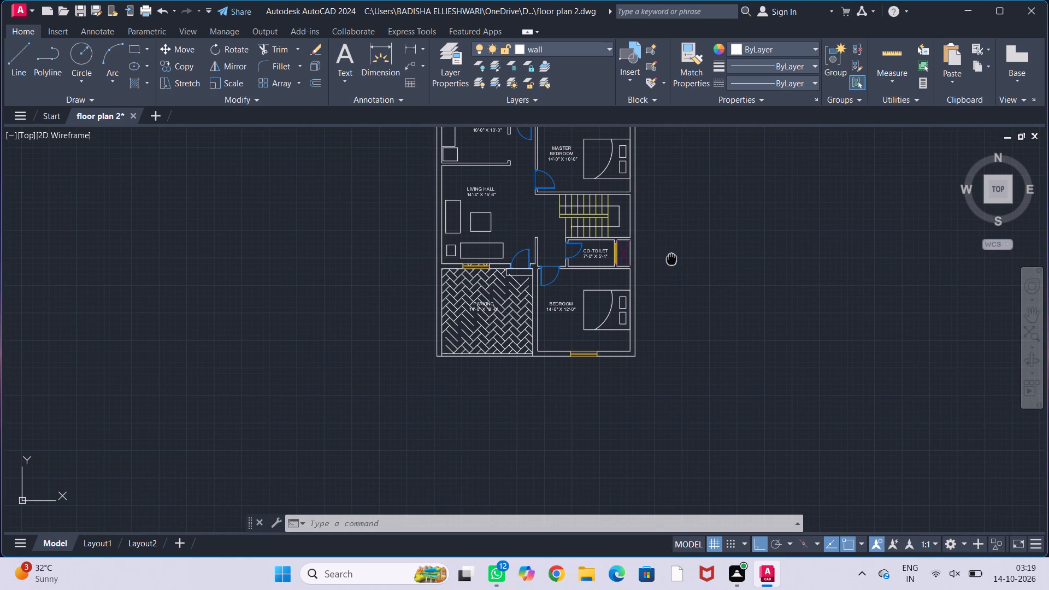
pyautogui.moveTo(649, 224); pyautogui.dragTo(658, 256, button='middle')
pyautogui.moveTo(657, 260); pyautogui.dragTo(657, 275, button='middle')
pyautogui.moveTo(657, 275); pyautogui.dragTo(646, 326, button='middle')
pyautogui.moveTo(647, 331); pyautogui.dragTo(647, 328, button='middle')
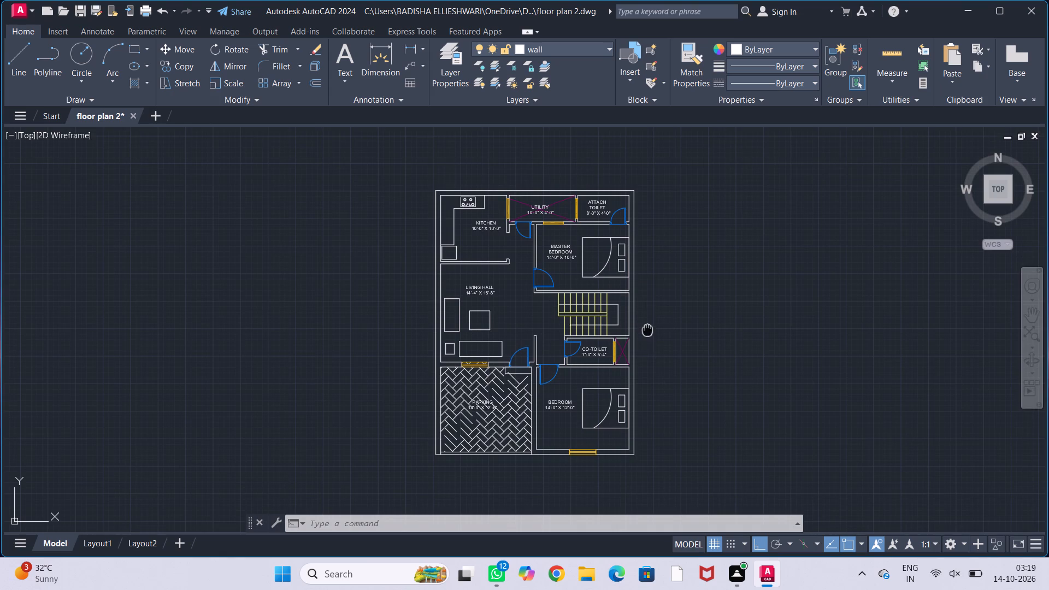
pyautogui.moveTo(647, 328); pyautogui.dragTo(637, 296, button='middle')
pyautogui.hotkey('ctrl', 's')
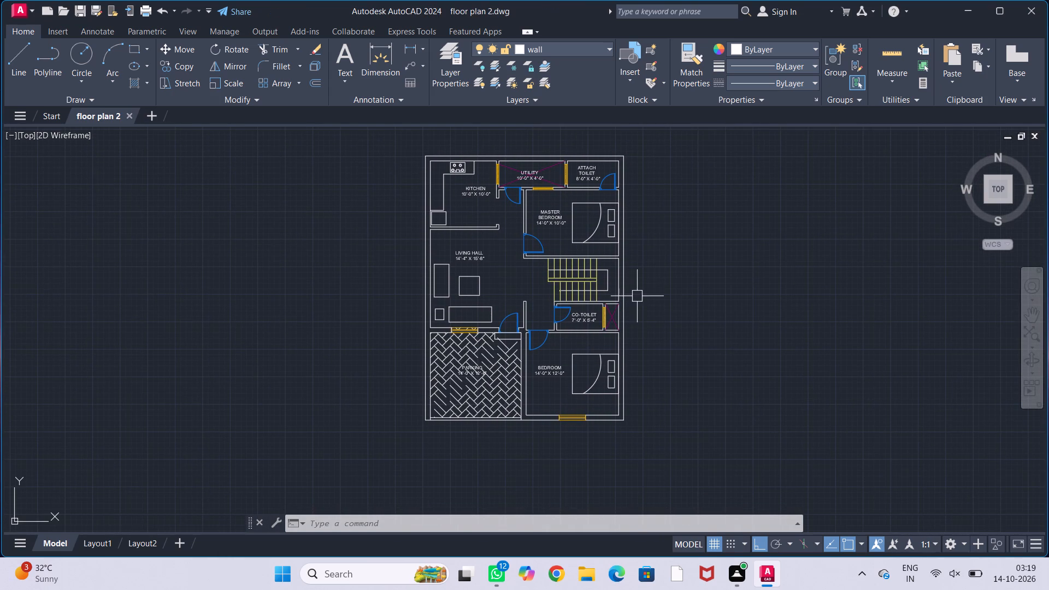
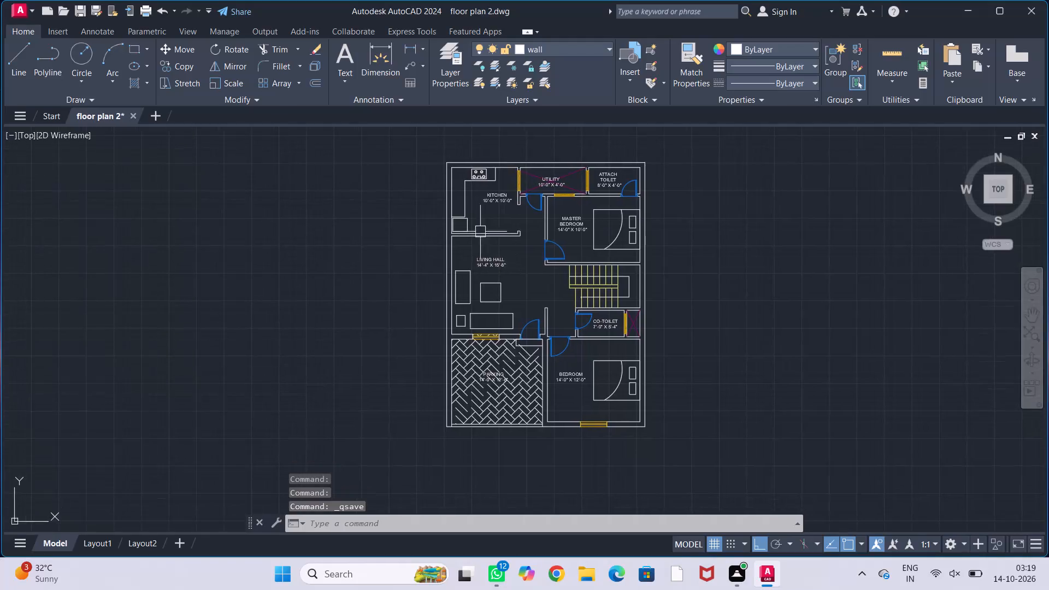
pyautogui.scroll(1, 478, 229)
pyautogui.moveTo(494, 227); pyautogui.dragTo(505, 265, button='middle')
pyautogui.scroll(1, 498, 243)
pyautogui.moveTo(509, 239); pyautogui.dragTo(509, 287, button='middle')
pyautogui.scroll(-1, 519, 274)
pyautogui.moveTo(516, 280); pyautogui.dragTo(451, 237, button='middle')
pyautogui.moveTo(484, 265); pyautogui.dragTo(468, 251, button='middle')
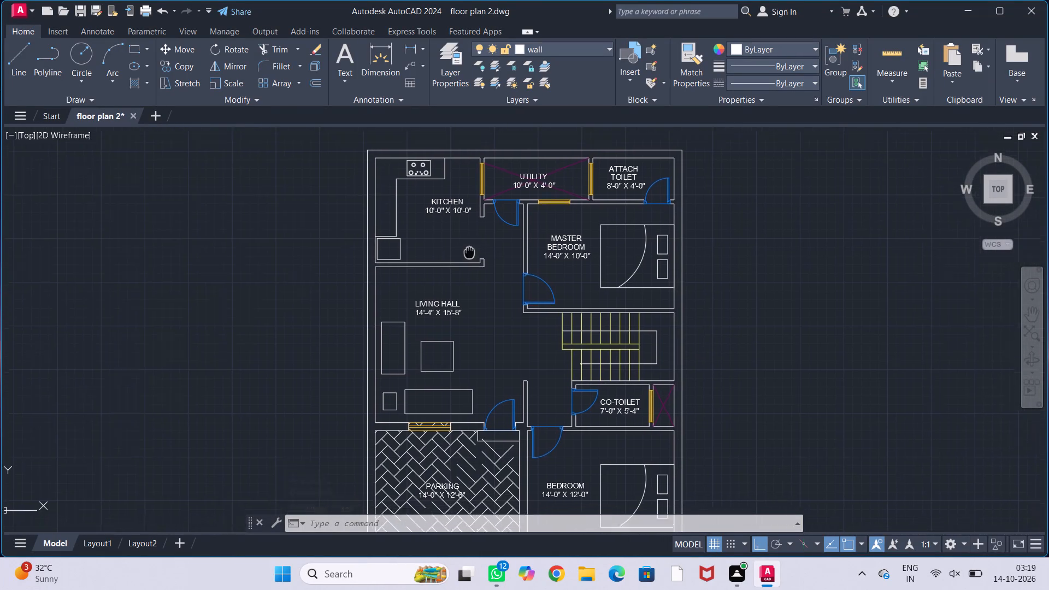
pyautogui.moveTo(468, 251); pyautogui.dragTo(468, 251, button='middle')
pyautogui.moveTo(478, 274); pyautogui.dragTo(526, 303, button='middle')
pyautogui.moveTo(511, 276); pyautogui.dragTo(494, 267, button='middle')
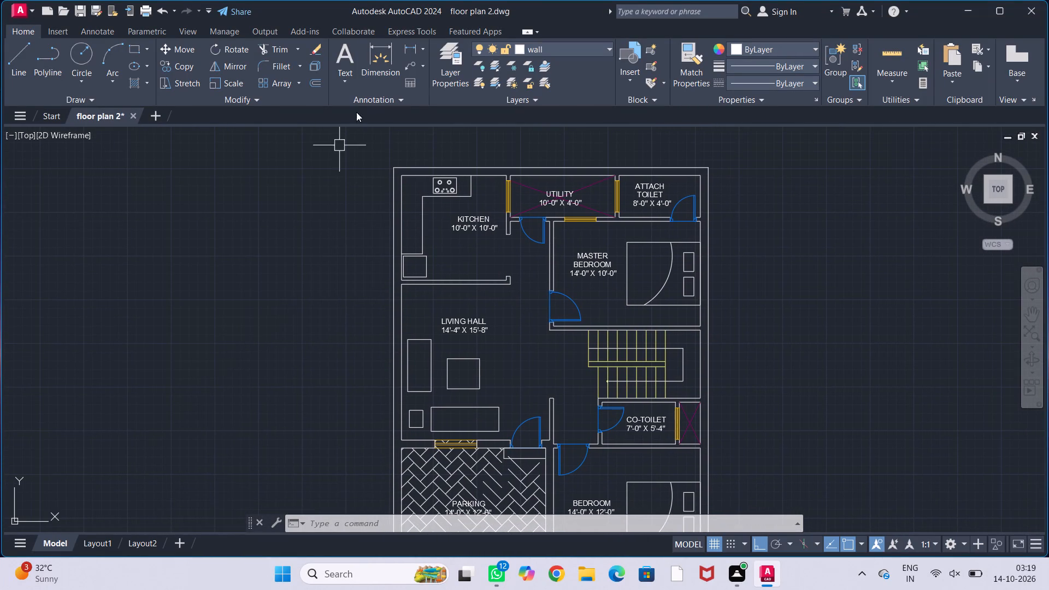
# Dimension the overall width of the floor plan between its upper outer wall corners, placing the dimension just above the plan.
pyautogui.click(379, 64)
pyautogui.moveTo(468, 229); pyautogui.dragTo(443, 278, button='middle')
pyautogui.scroll(1, 372, 212)
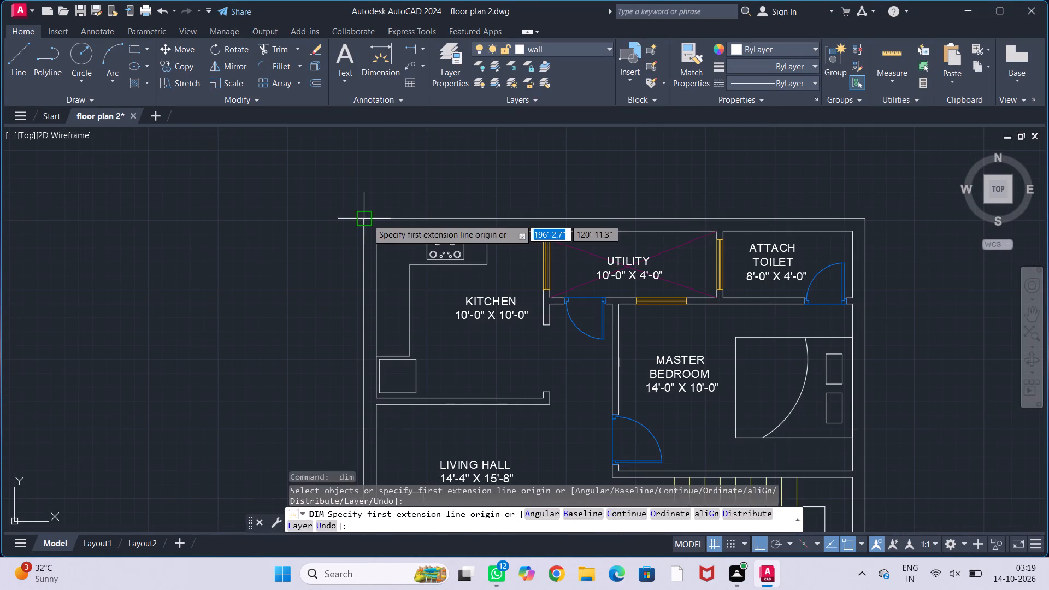
pyautogui.click(367, 219)
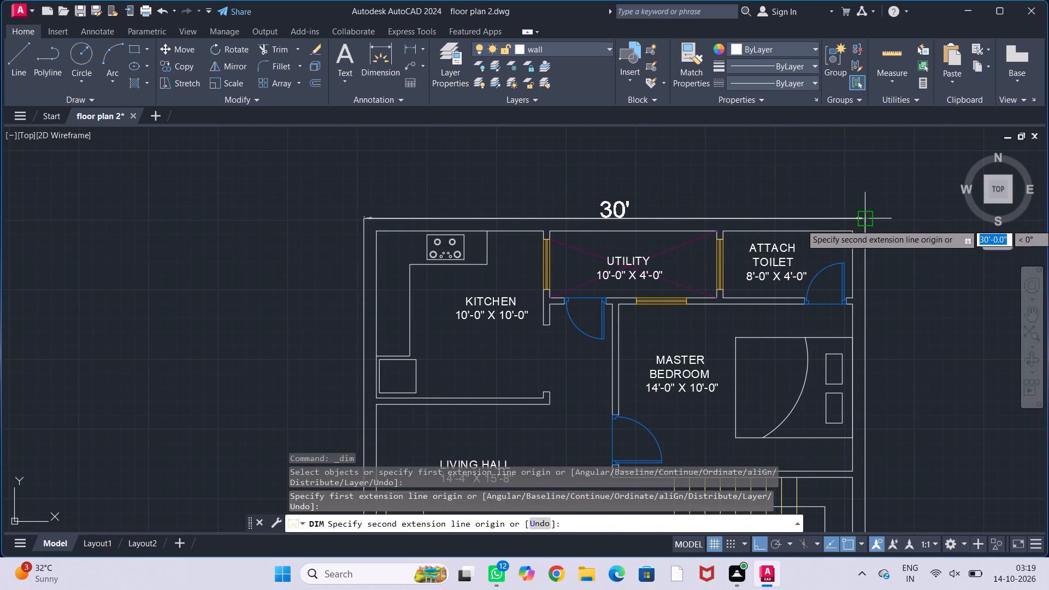
pyautogui.click(865, 224)
pyautogui.click(834, 200)
# Dimension the overall depth of the floor plan along the outer wall beside the bedrooms, placing the dimension just outside that wall.
pyautogui.scroll(-2, 838, 203)
pyautogui.moveTo(841, 253); pyautogui.dragTo(836, 250, button='middle')
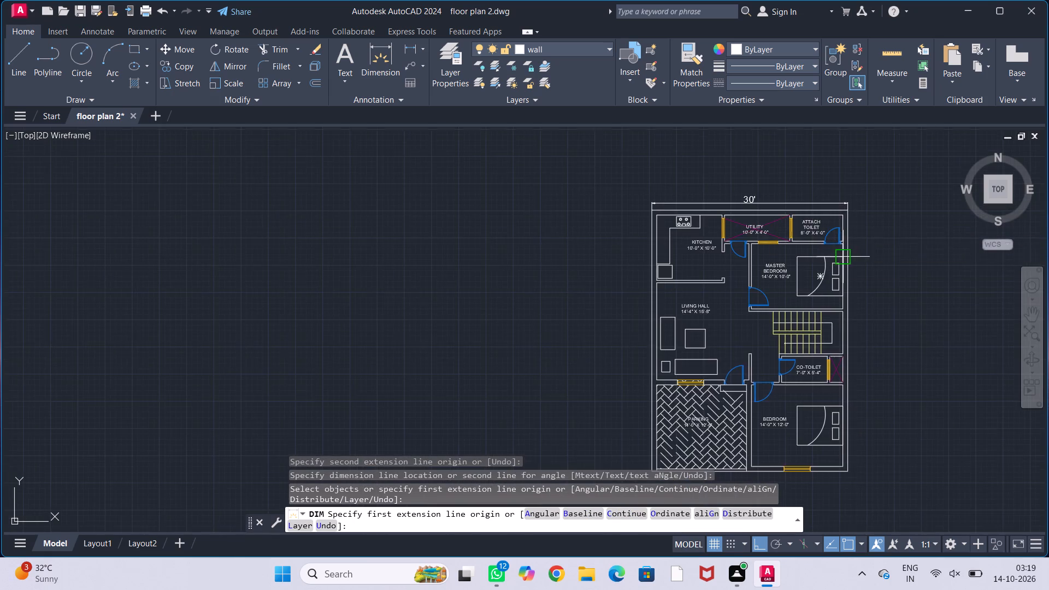
pyautogui.moveTo(836, 250); pyautogui.dragTo(637, 201, button='middle')
pyautogui.moveTo(712, 206); pyautogui.dragTo(689, 214, button='middle')
pyautogui.scroll(2, 642, 172)
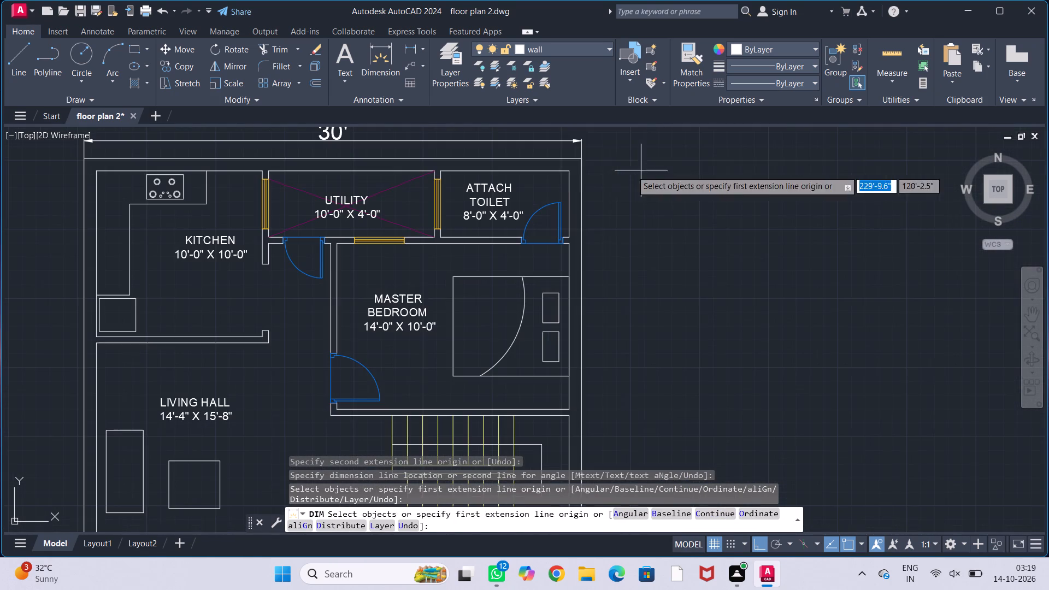
pyautogui.moveTo(585, 164); pyautogui.dragTo(588, 186)
pyautogui.scroll(-2, 619, 262)
pyautogui.moveTo(624, 333); pyautogui.dragTo(598, 262, button='middle')
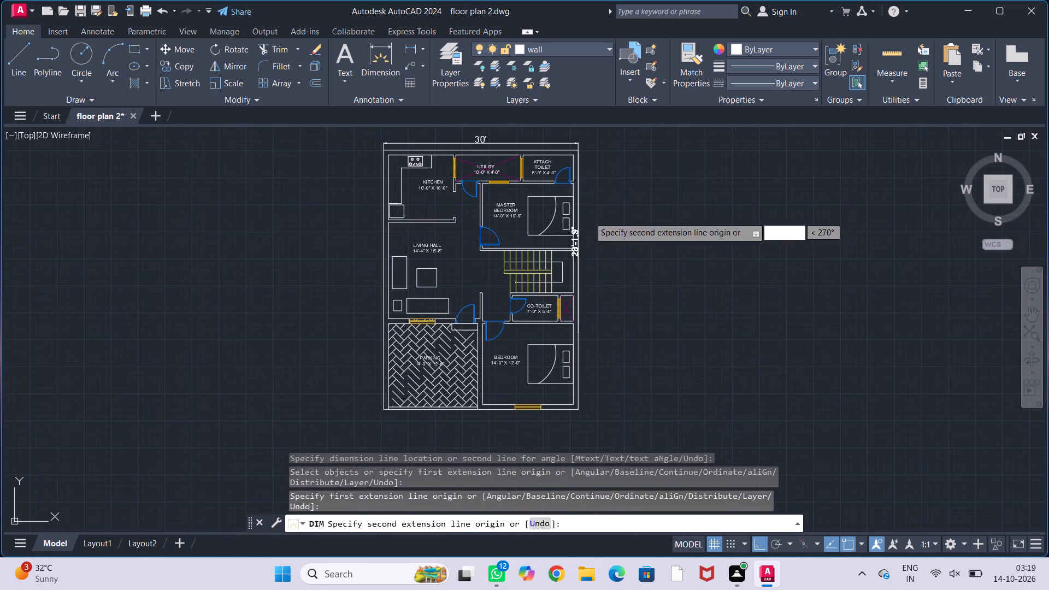
pyautogui.click(580, 409)
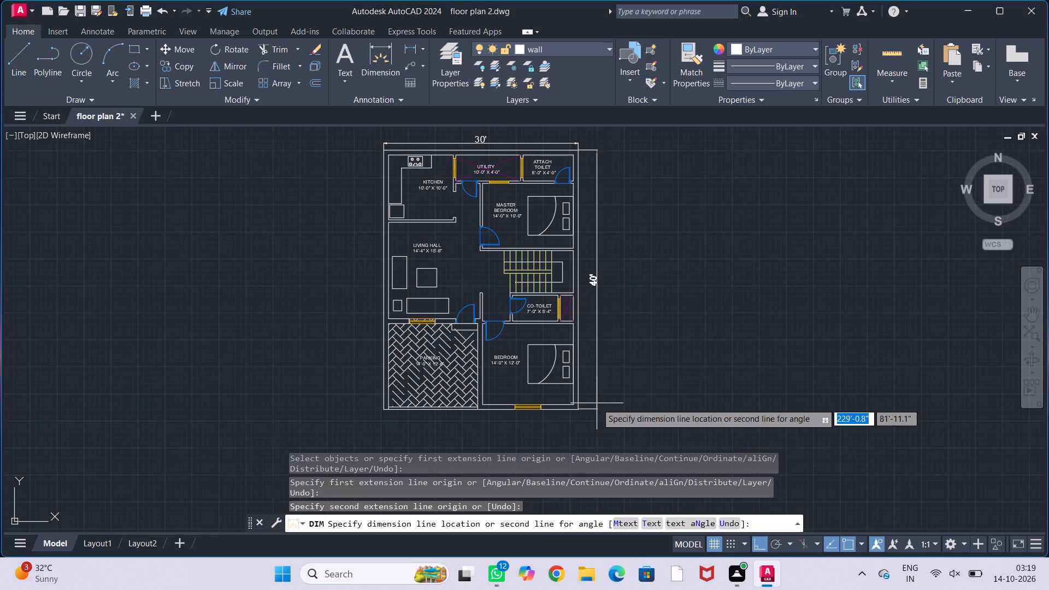
pyautogui.click(590, 410)
pyautogui.press('Escape')
pyautogui.press('Escape')
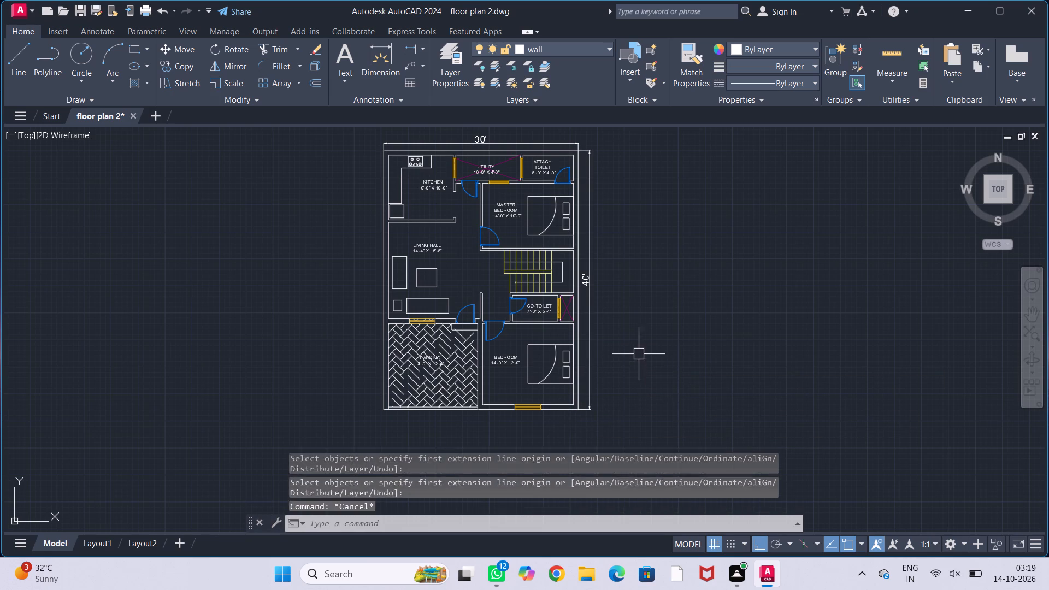
pyautogui.press('Escape')
pyautogui.press('Escape')
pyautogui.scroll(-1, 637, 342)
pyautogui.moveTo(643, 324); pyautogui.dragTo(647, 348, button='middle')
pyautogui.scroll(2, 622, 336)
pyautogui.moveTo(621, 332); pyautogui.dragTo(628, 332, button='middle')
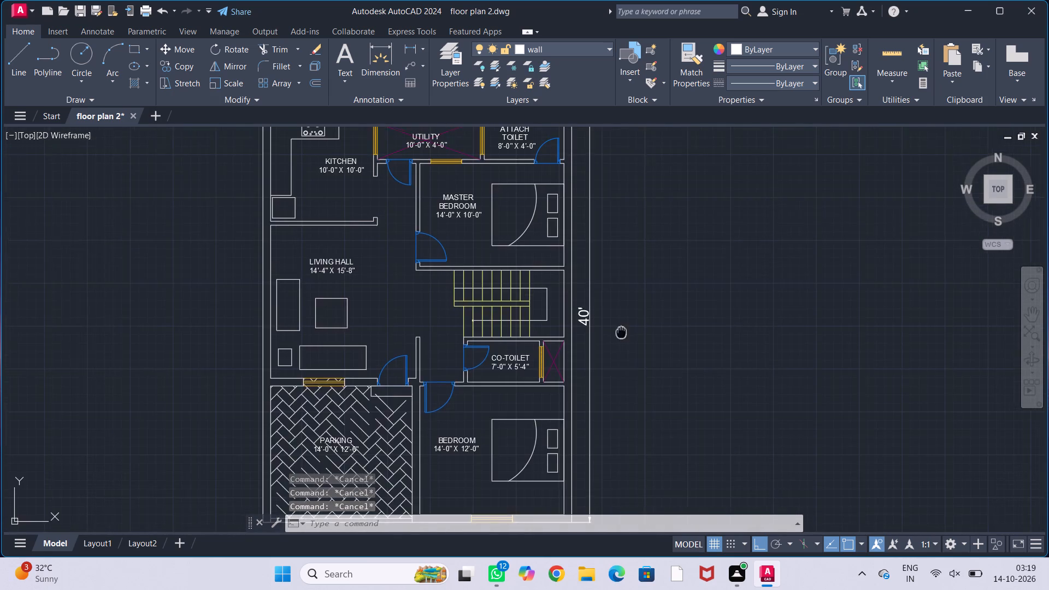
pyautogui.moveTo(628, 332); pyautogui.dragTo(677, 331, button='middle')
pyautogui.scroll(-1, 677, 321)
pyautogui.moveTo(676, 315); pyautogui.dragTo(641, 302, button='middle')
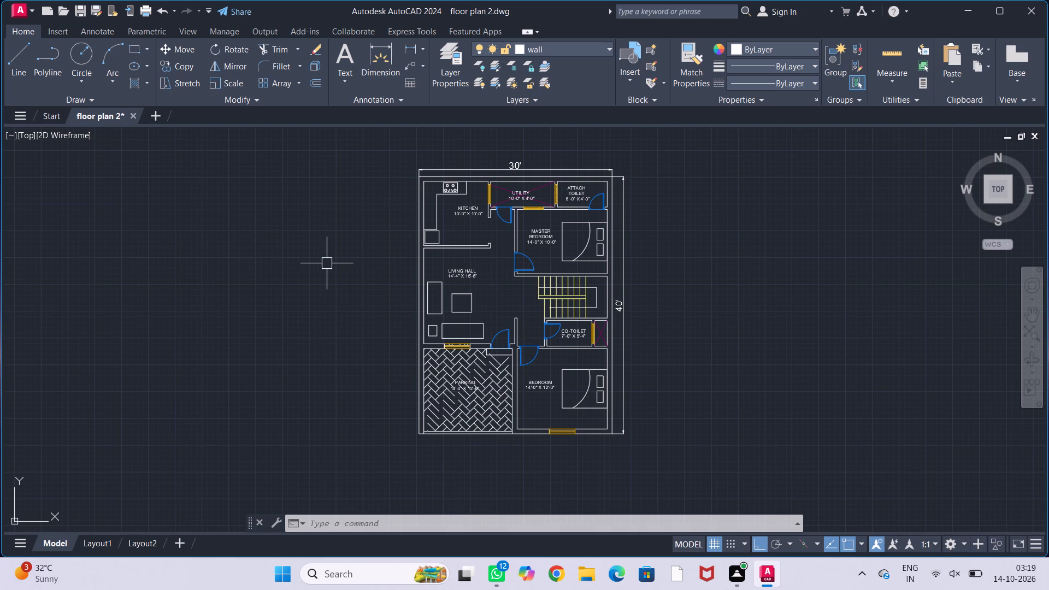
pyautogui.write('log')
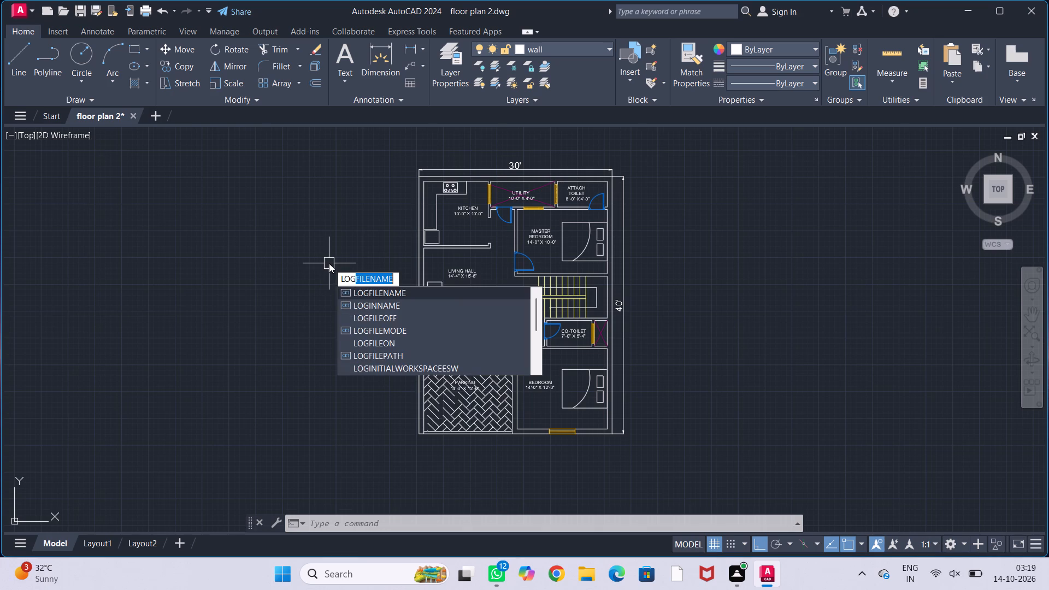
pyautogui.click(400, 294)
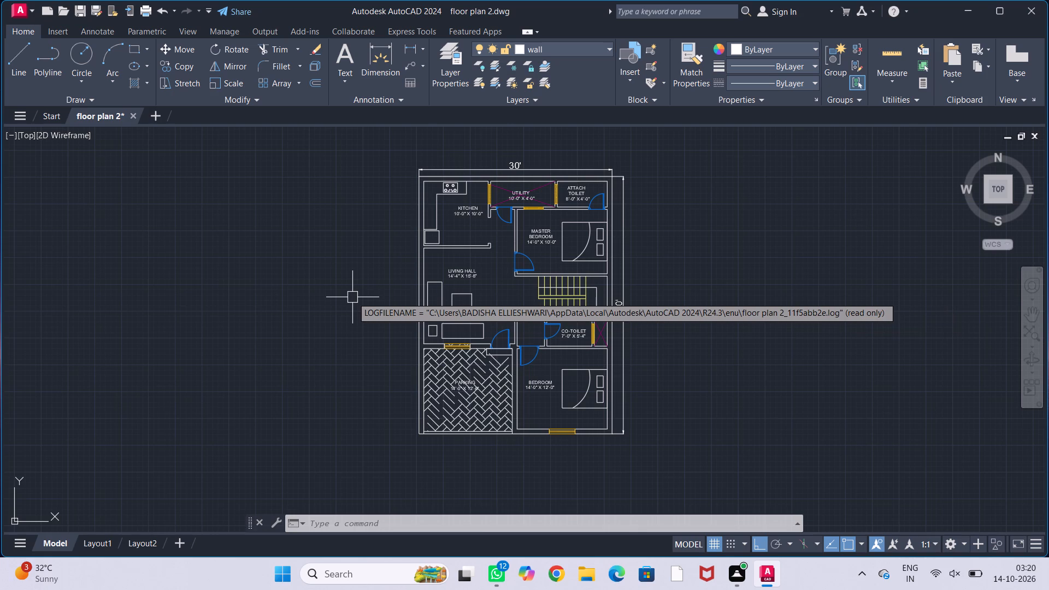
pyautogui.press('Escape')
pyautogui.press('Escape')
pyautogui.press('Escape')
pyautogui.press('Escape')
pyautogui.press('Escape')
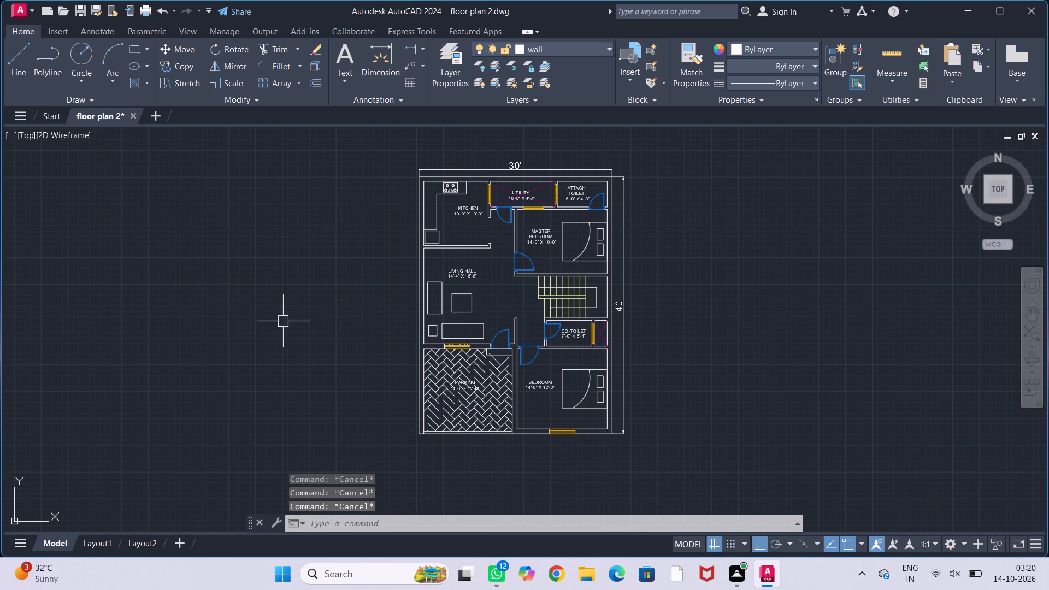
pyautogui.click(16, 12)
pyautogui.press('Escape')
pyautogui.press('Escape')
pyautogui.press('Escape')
# Set up a plot of the drawing with the previous plot's settings and a plot window enclosing the whole dimensioned plan.
pyautogui.scroll(-1, 273, 199)
pyautogui.moveTo(284, 146); pyautogui.dragTo(311, 151)
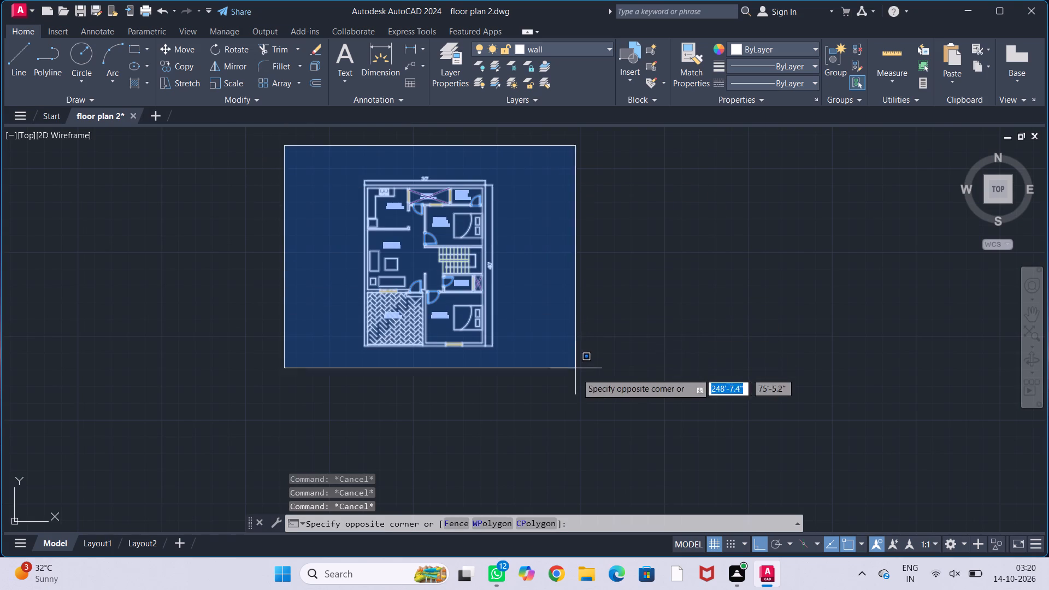
pyautogui.click(588, 420)
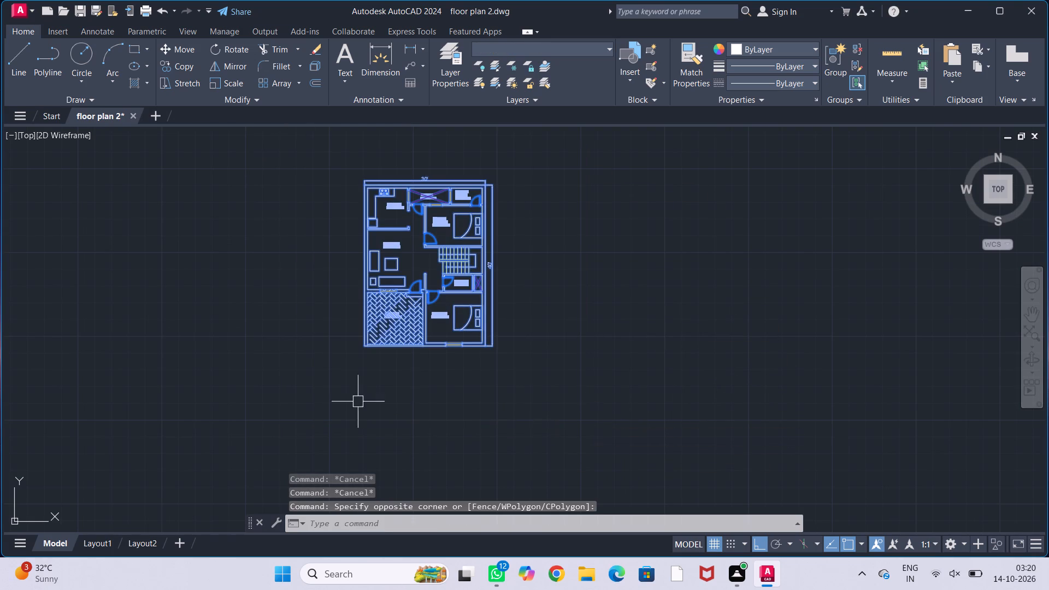
pyautogui.click(14, 7)
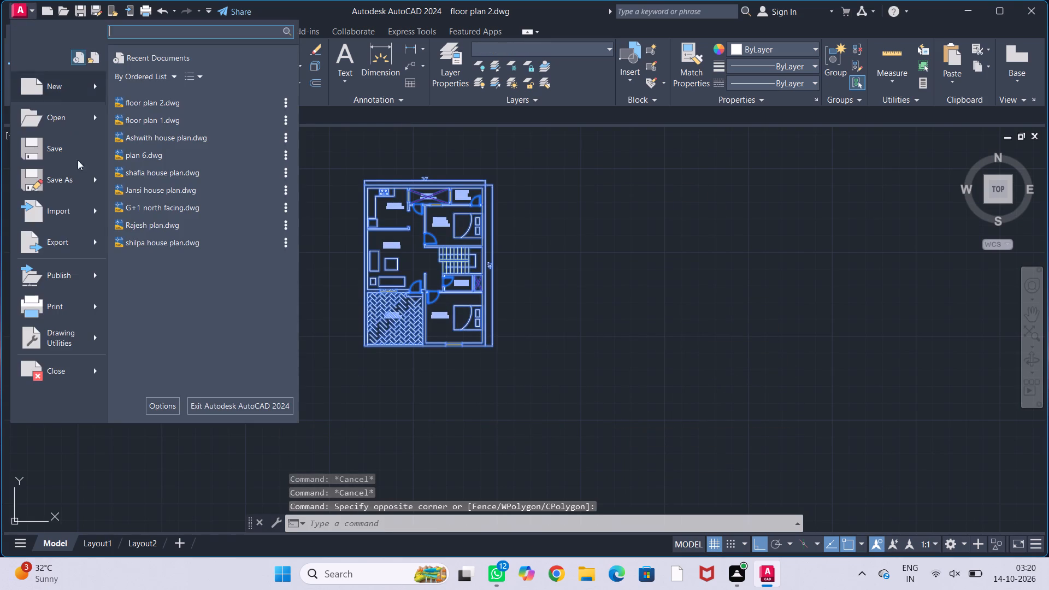
pyautogui.click(28, 307)
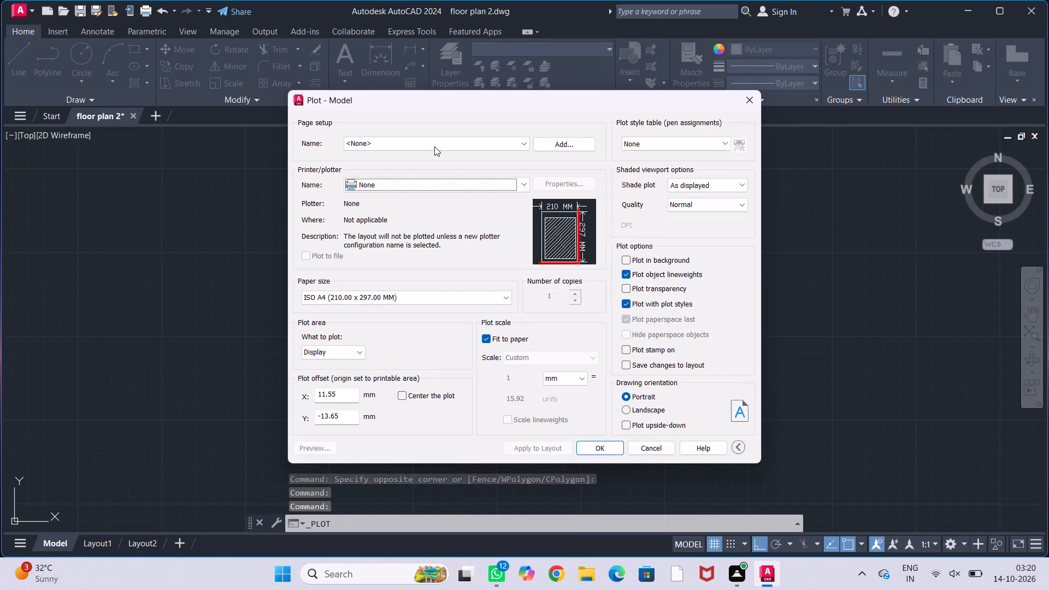
pyautogui.click(434, 146)
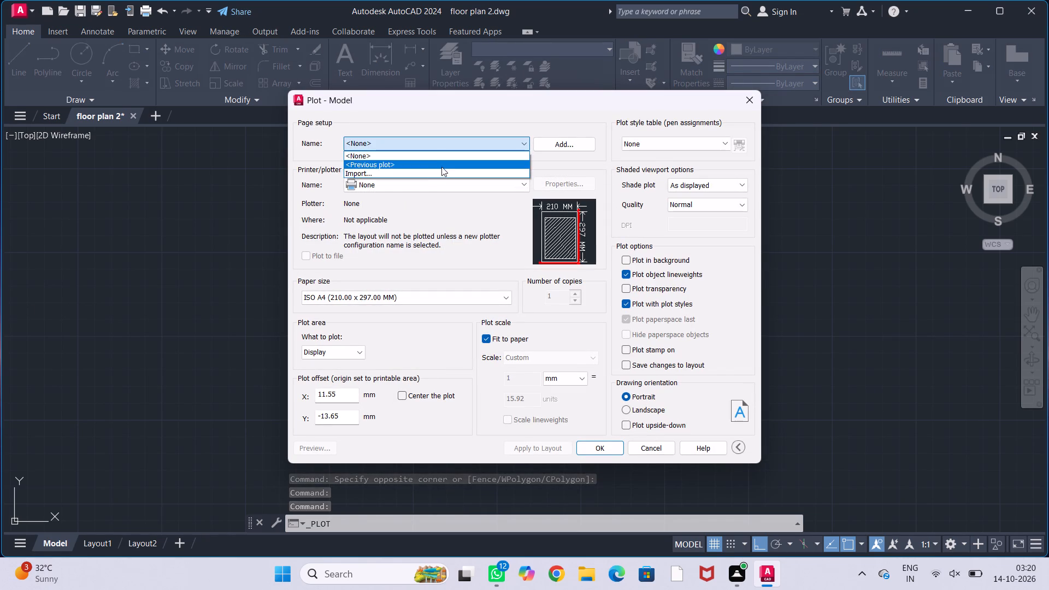
pyautogui.click(441, 166)
pyautogui.click(417, 349)
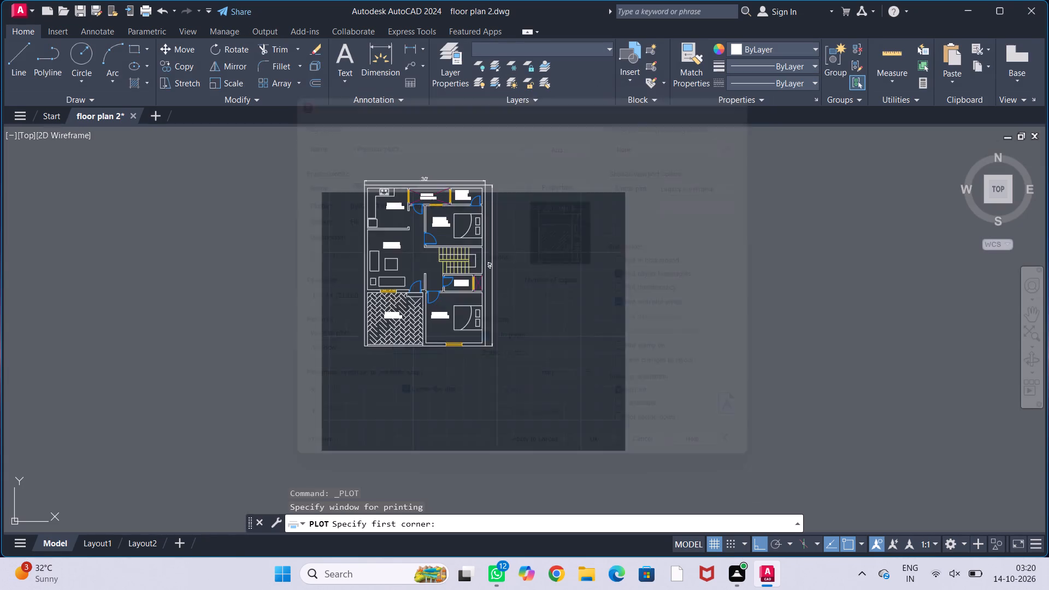
pyautogui.scroll(-2, 447, 312)
pyautogui.click(369, 225)
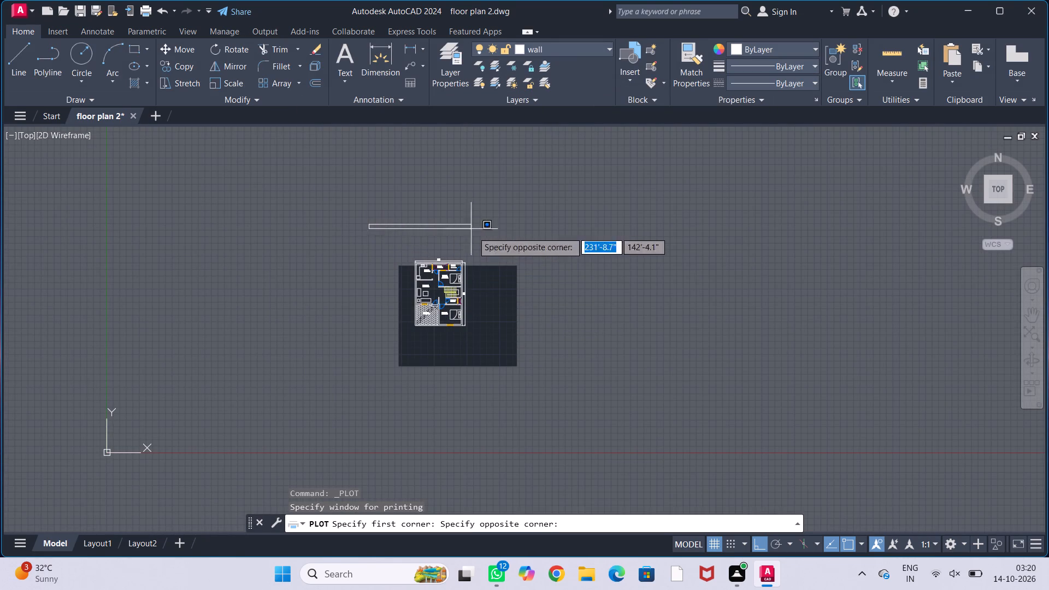
pyautogui.click(520, 371)
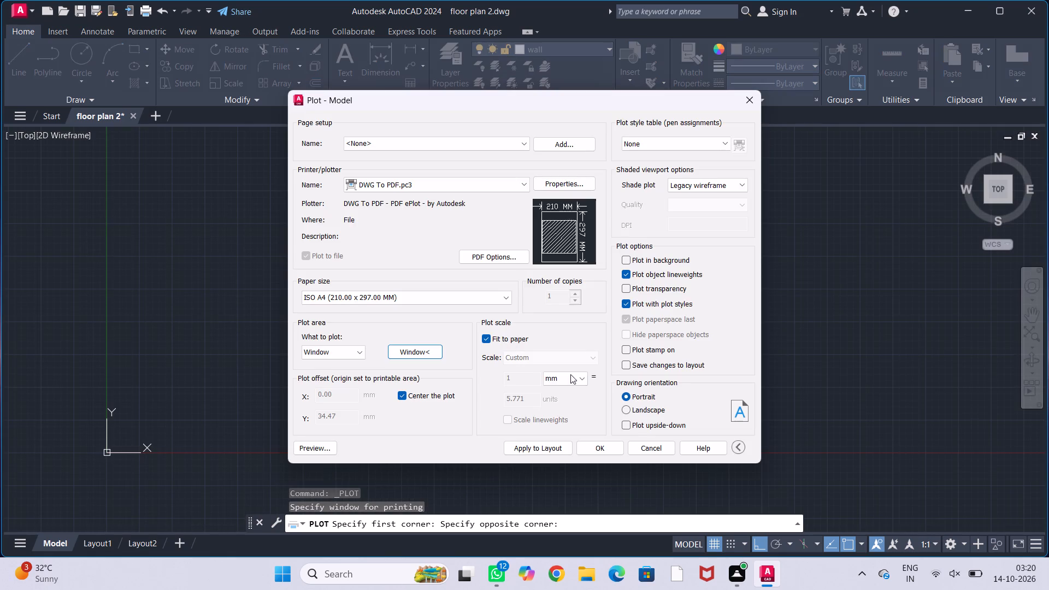
# Apply the plot settings to the layout and plot the plan to floor plan 2-Model.pdf in the Documents folder.
pyautogui.click(532, 445)
pyautogui.click(596, 449)
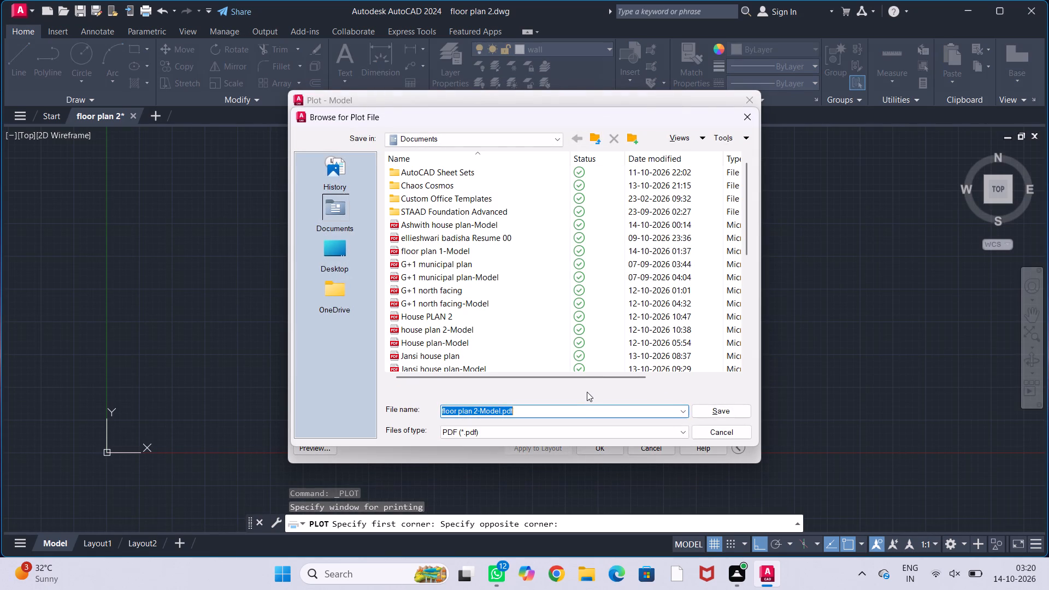
pyautogui.click(721, 409)
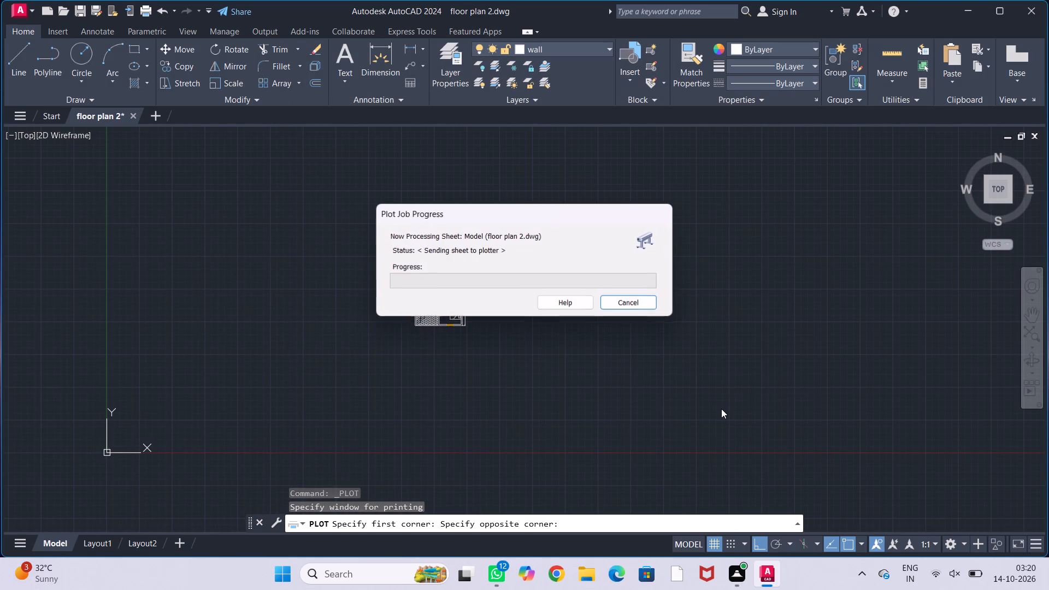
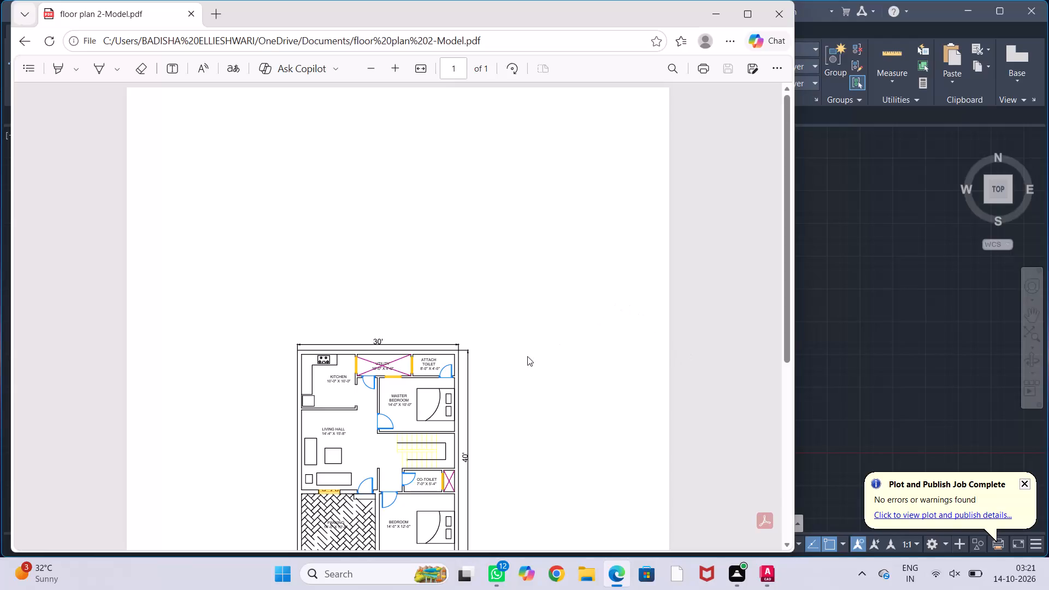
# Look over the whole page of the plotted floor plan 2-Model.pdf and close it.
pyautogui.scroll(-2, 517, 345)
pyautogui.scroll(1, 331, 284)
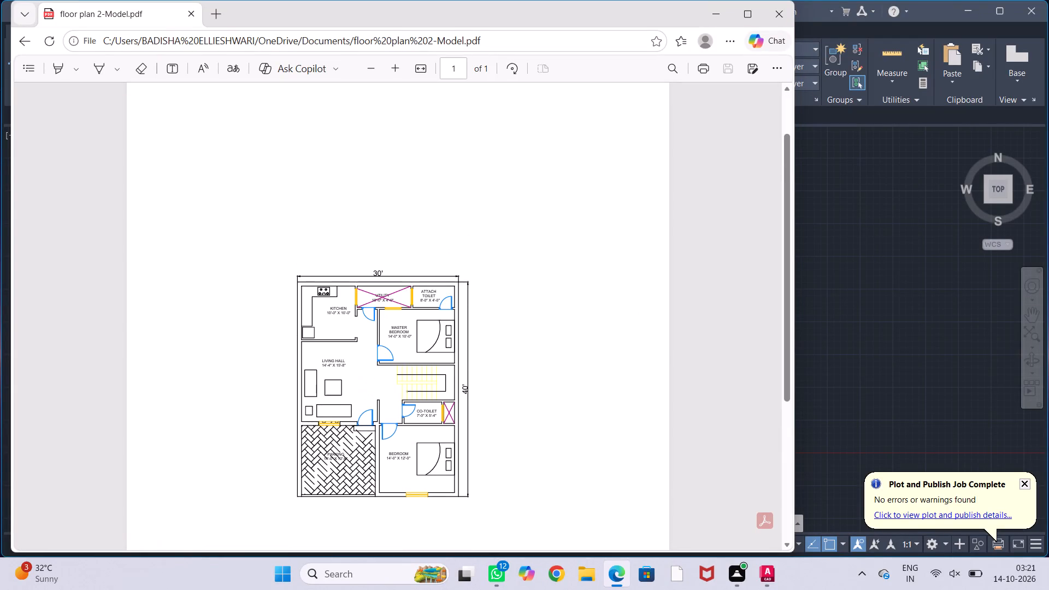
pyautogui.scroll(-2, 337, 319)
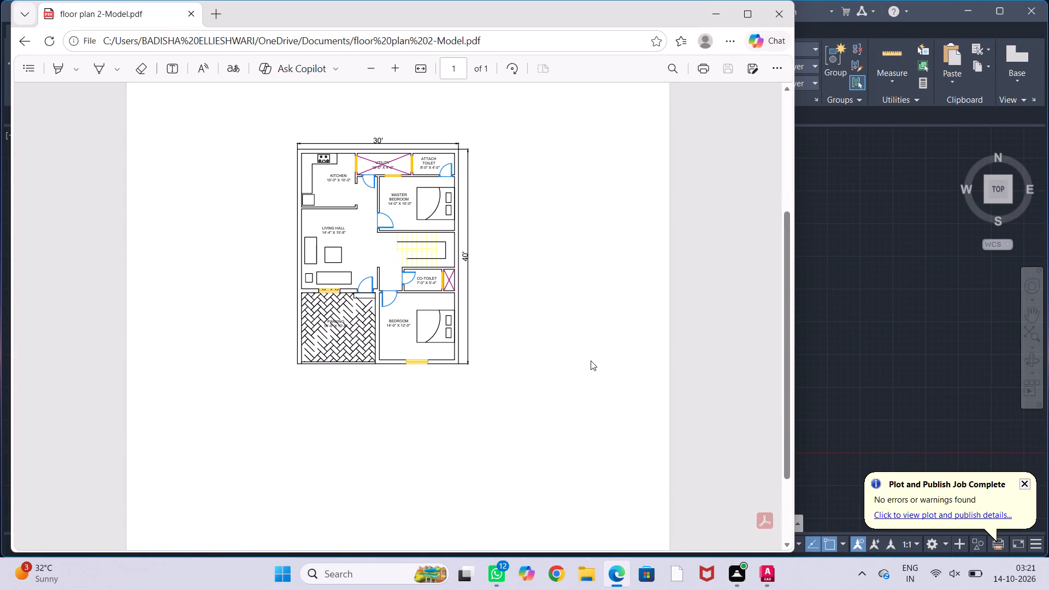
pyautogui.click(781, 13)
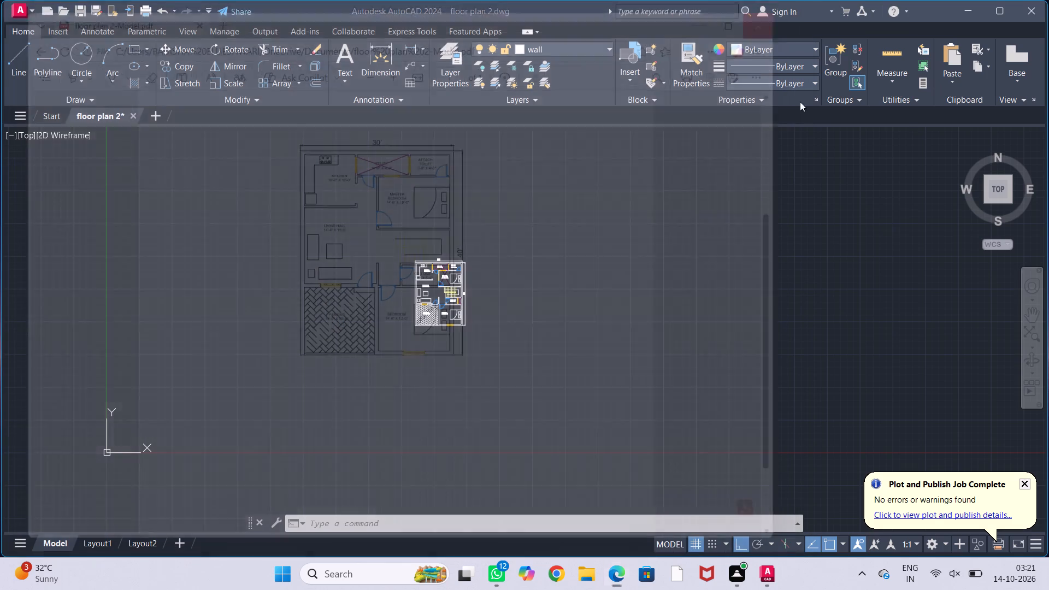
# Dismiss the plot notification and exit AutoCAD without saving the changes to floor plan 2.dwg.
pyautogui.click(1025, 482)
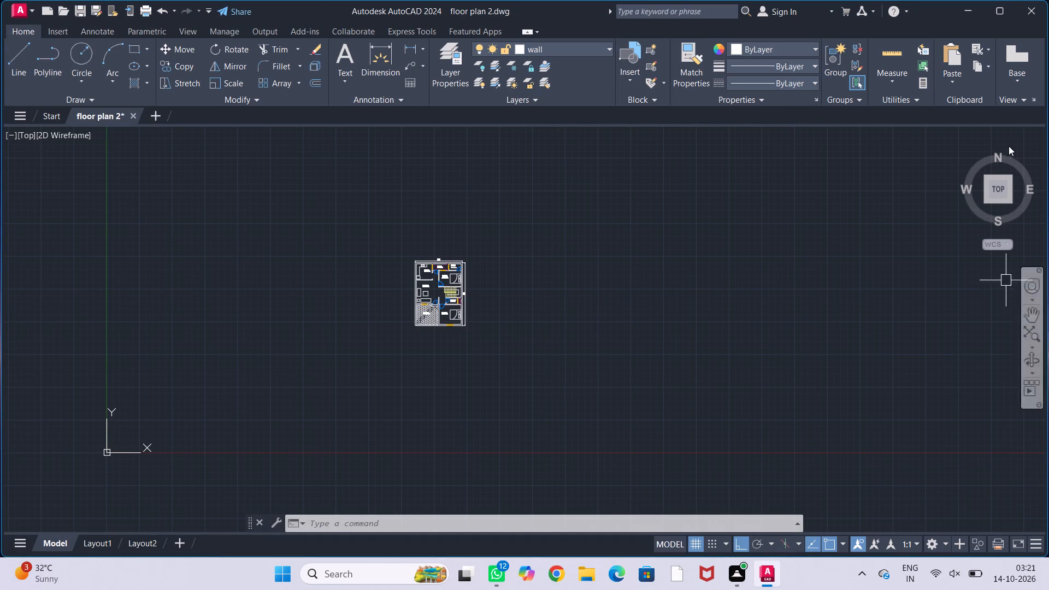
pyautogui.click(1039, 14)
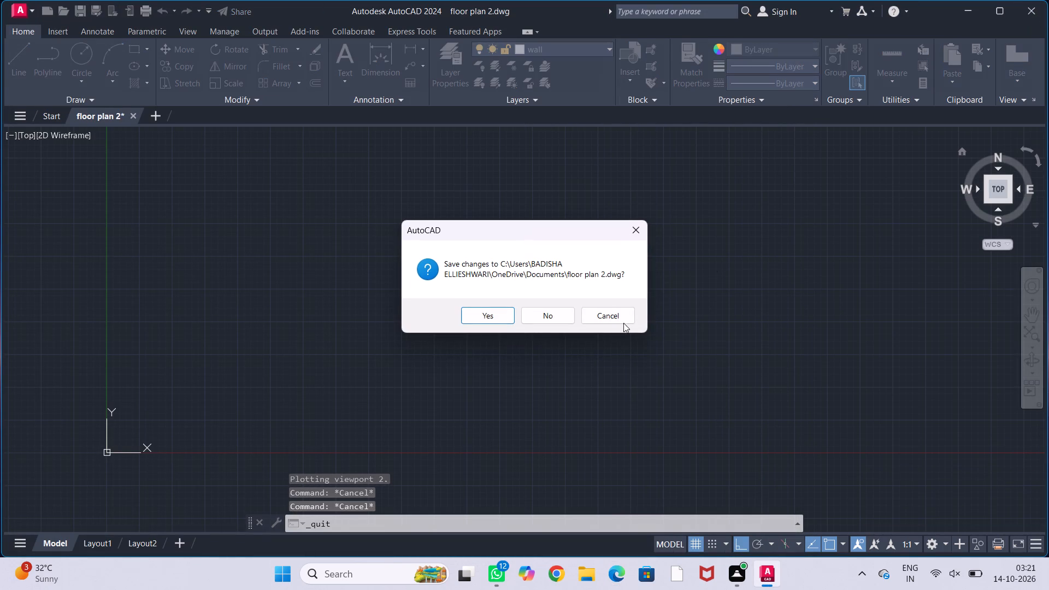
pyautogui.click(552, 314)
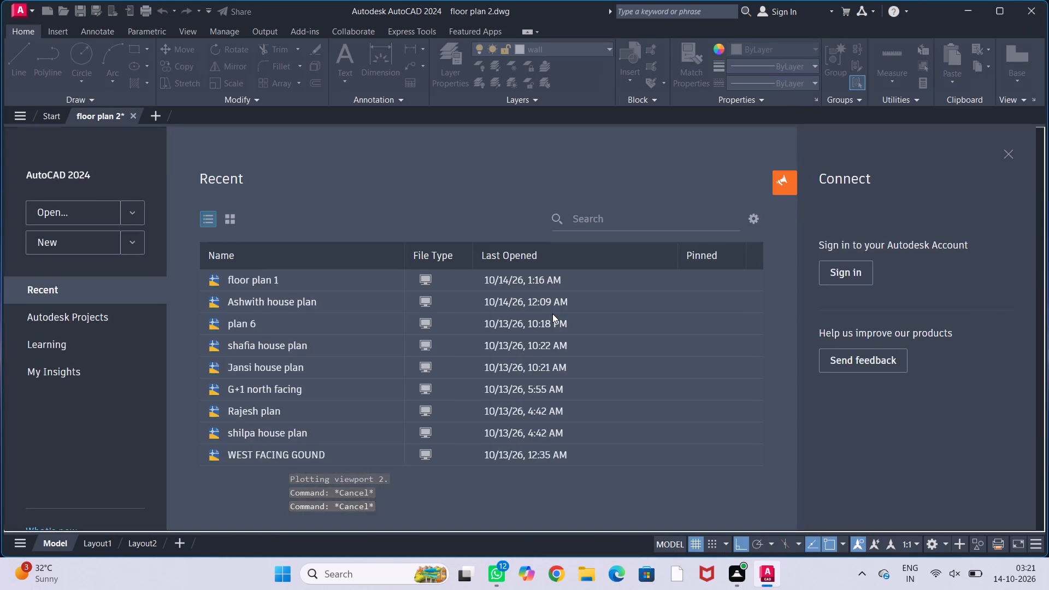